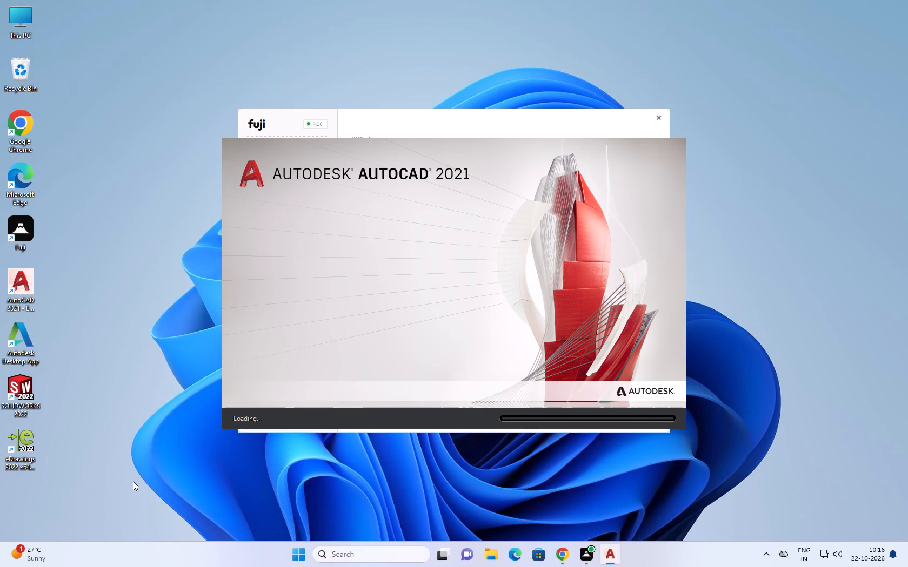
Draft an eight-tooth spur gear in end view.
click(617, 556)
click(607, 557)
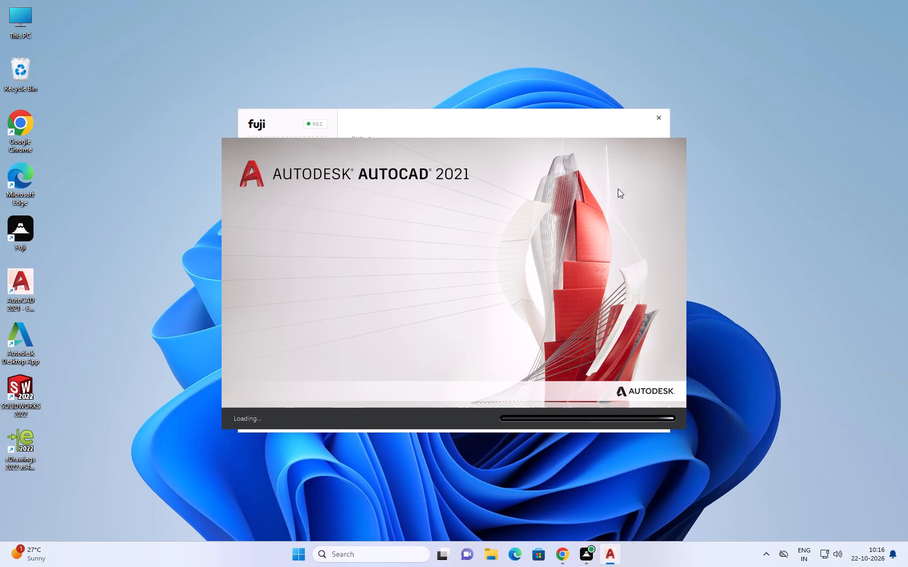
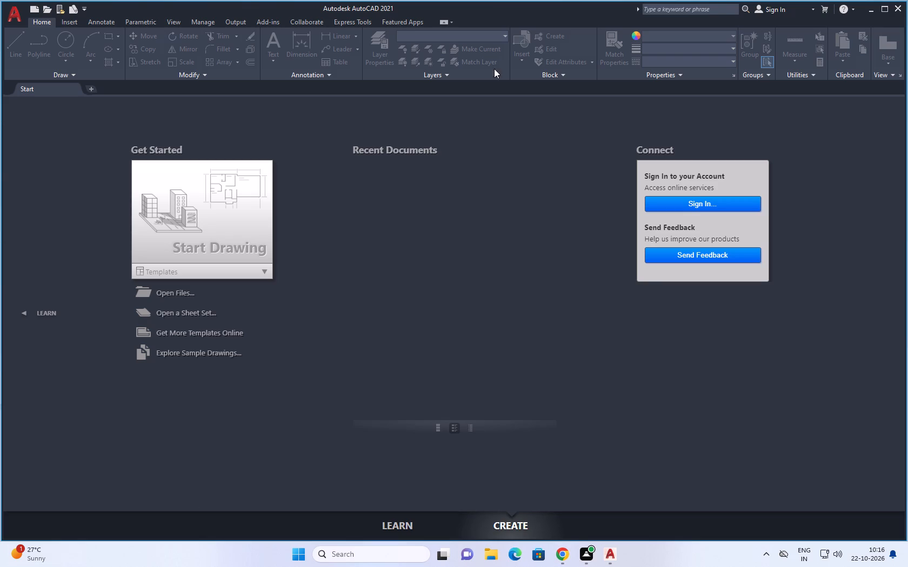
Start a new blank drawing.
click(177, 248)
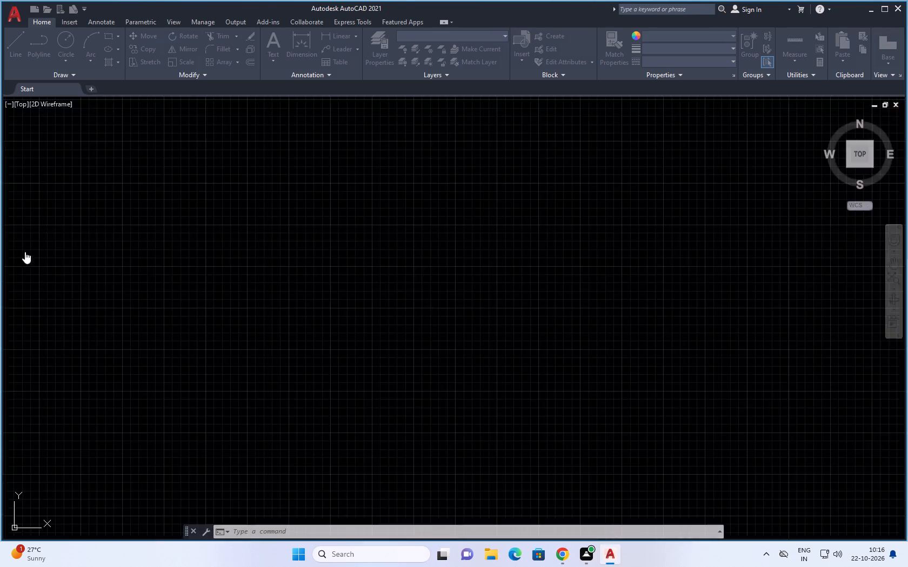
Configure the drawing units to decimal length with precision 0 and millimeters as the insertion scale.
text(un)
key(space)
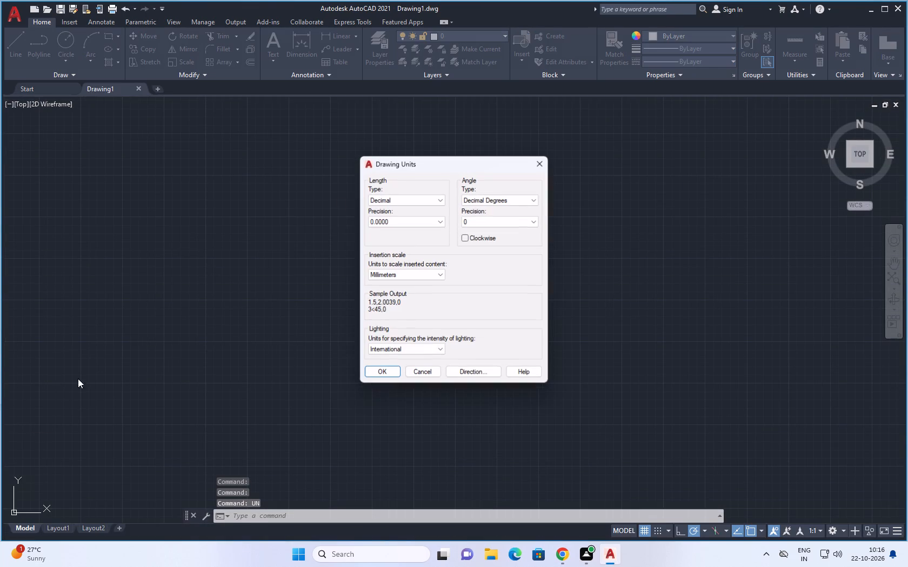
scroll(396, 199, up, 1)
click(395, 203)
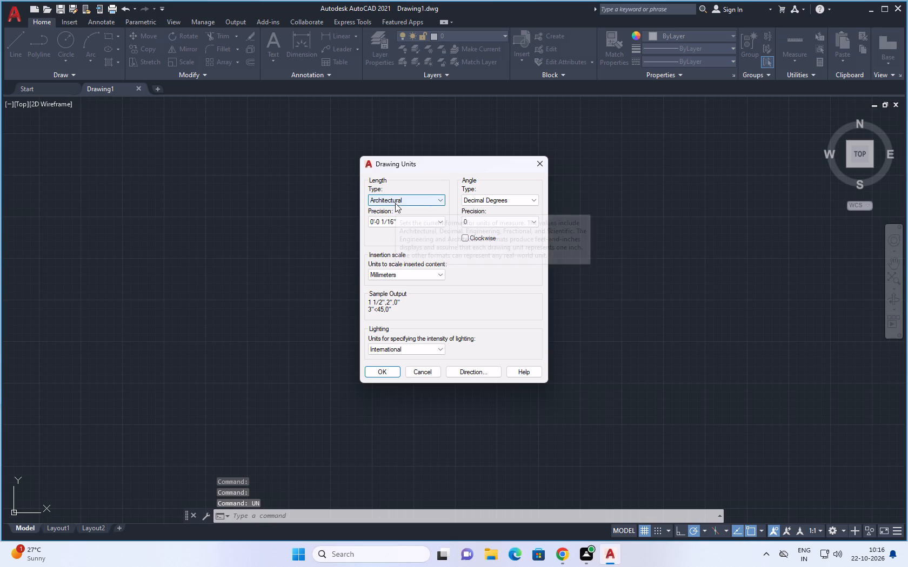
click(392, 217)
click(395, 220)
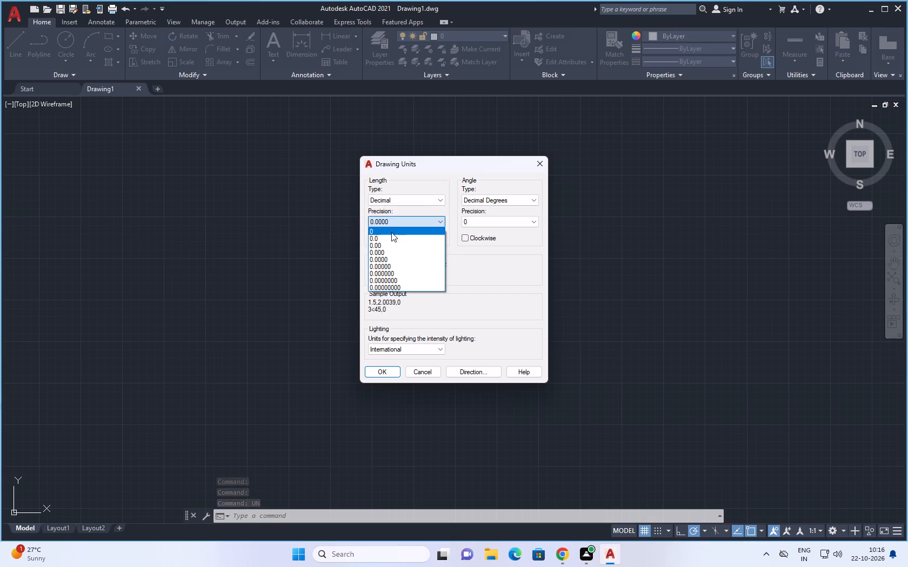
click(390, 233)
click(410, 274)
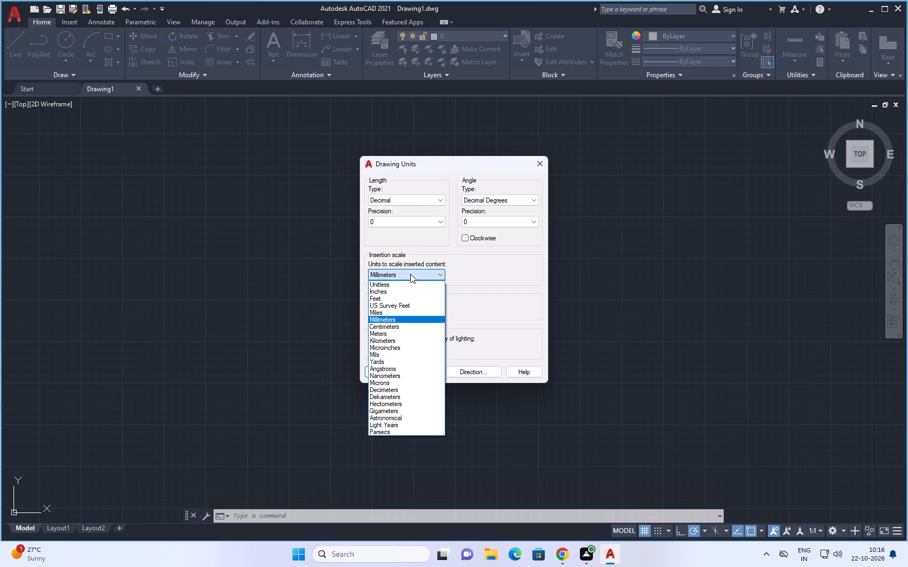
click(410, 274)
click(379, 376)
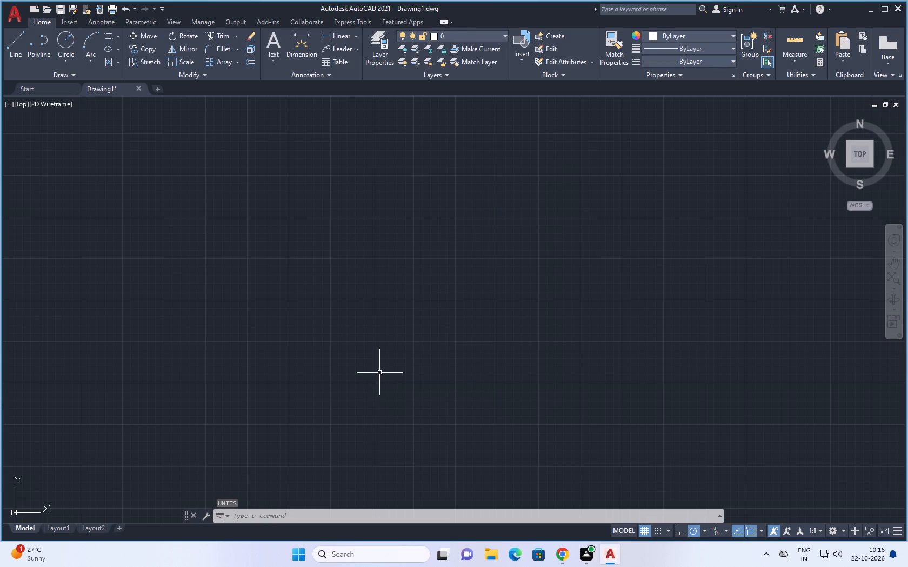
Reset the model space limits, entering 100 for the lower left corner and 100 for the upper right corner.
text(limits)
key(space)
key(0)
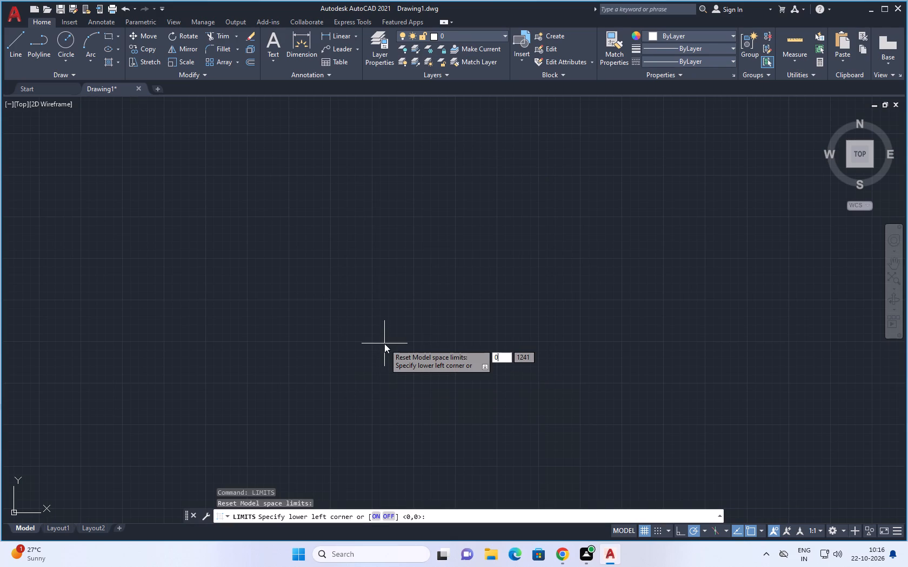
key(Return)
key(0)
key(Return)
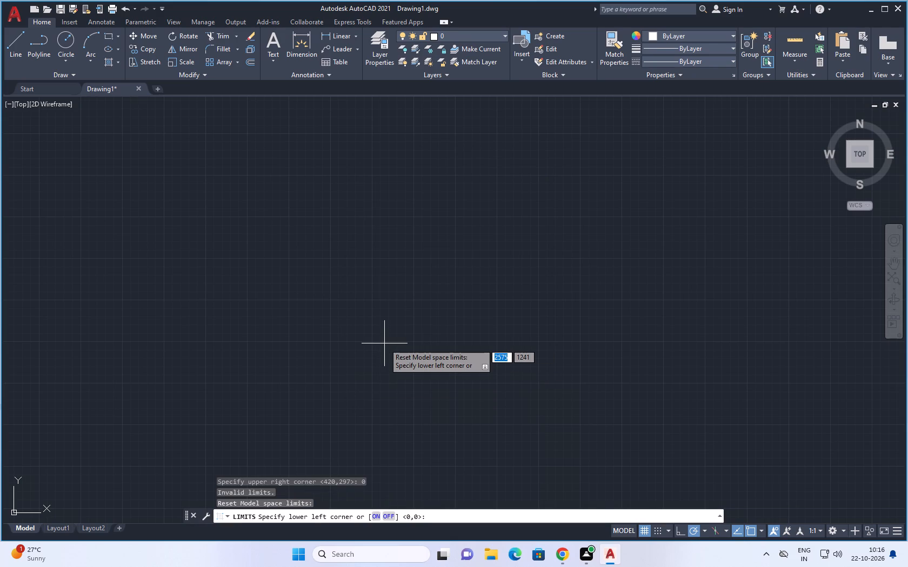
text(100)
key(Return)
text(100)
key(Return)
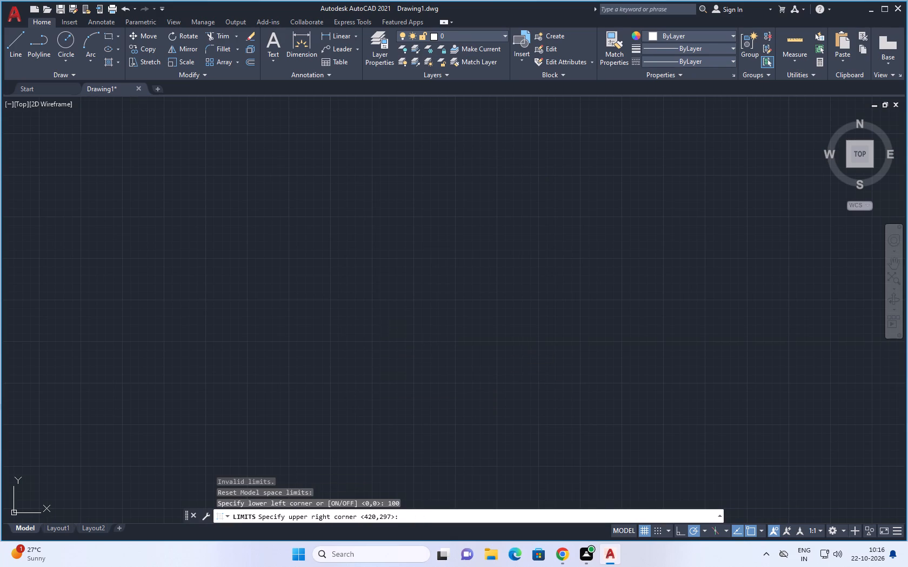
Turn ortho mode on and the grid display off.
key(F8)
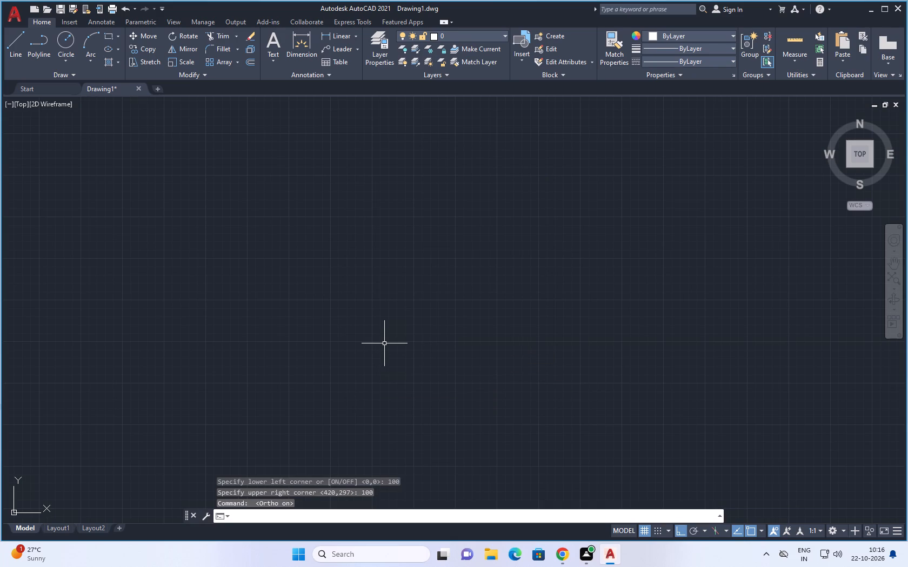
key(F7)
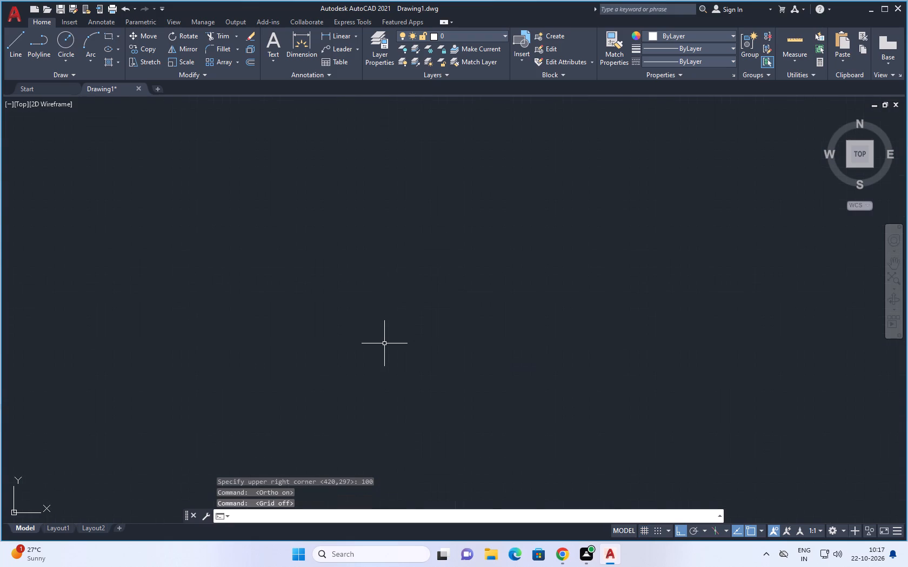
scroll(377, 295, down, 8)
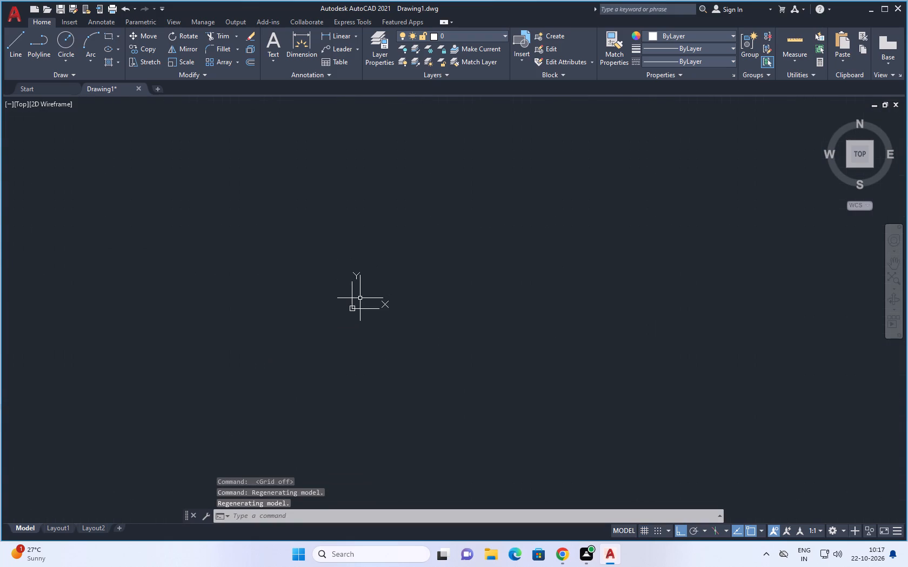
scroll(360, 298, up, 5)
Snap the AutoCAD window to the right half of the screen.
double_click(484, 13)
click(484, 12)
drag(484, 11, 491, 16)
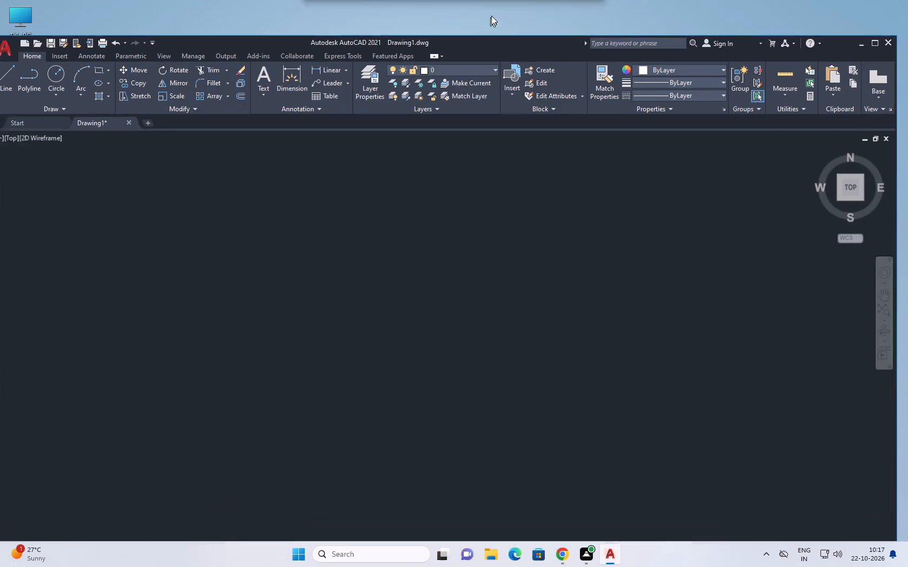
drag(491, 16, 418, 33)
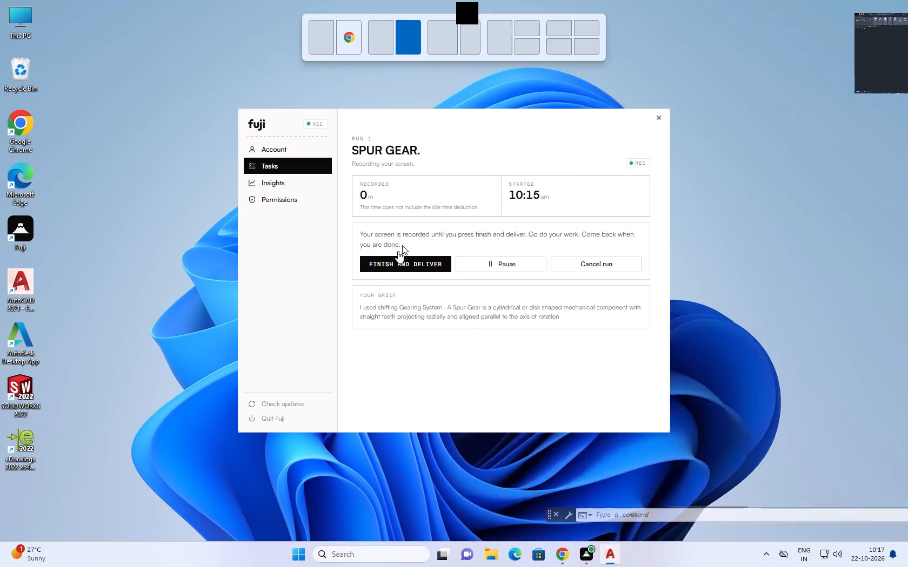
click(402, 465)
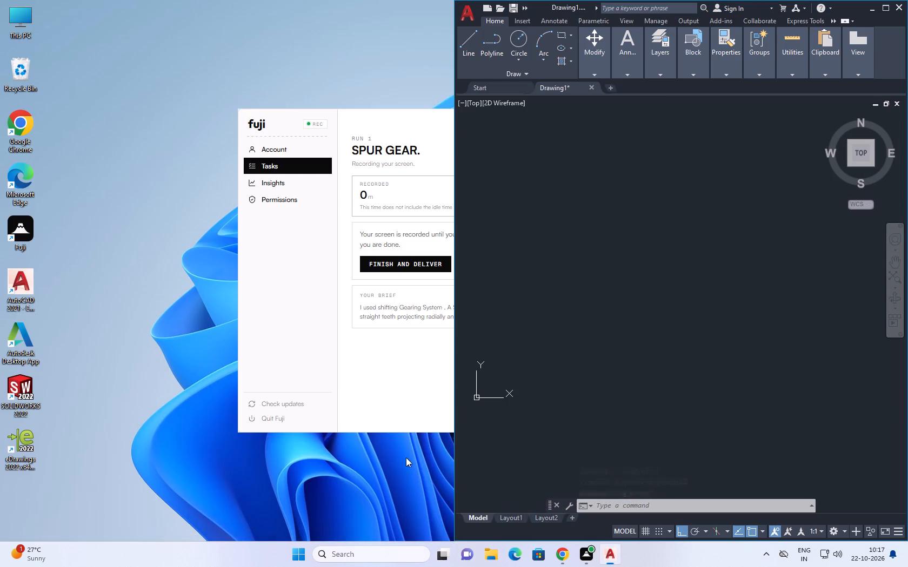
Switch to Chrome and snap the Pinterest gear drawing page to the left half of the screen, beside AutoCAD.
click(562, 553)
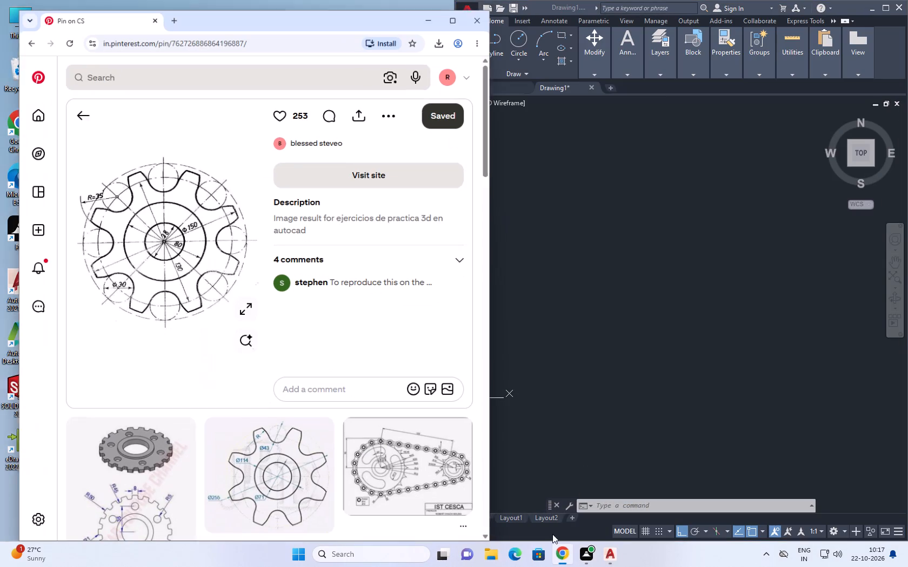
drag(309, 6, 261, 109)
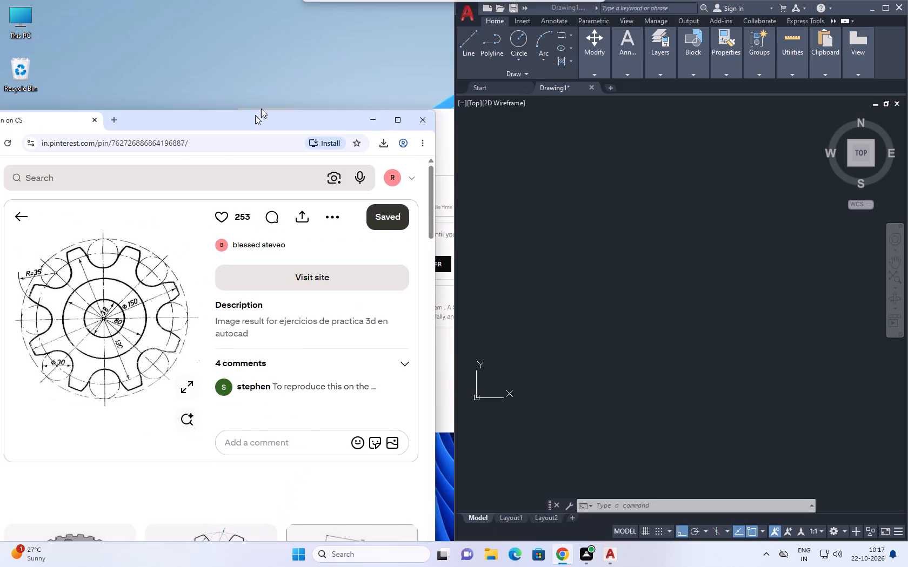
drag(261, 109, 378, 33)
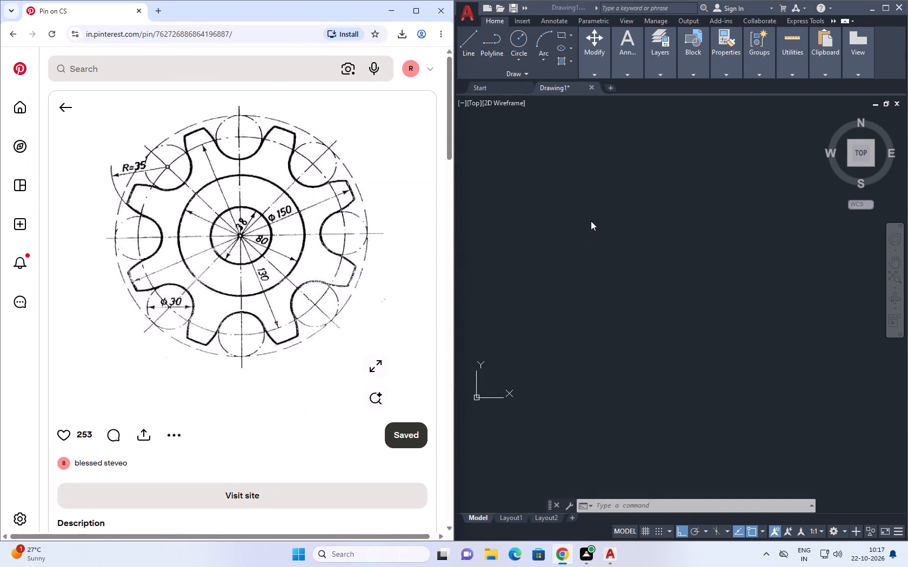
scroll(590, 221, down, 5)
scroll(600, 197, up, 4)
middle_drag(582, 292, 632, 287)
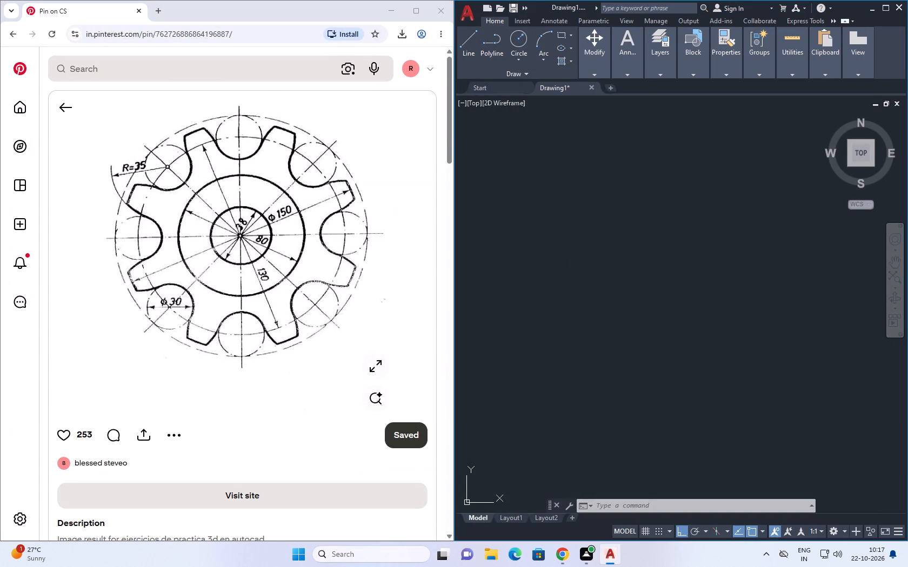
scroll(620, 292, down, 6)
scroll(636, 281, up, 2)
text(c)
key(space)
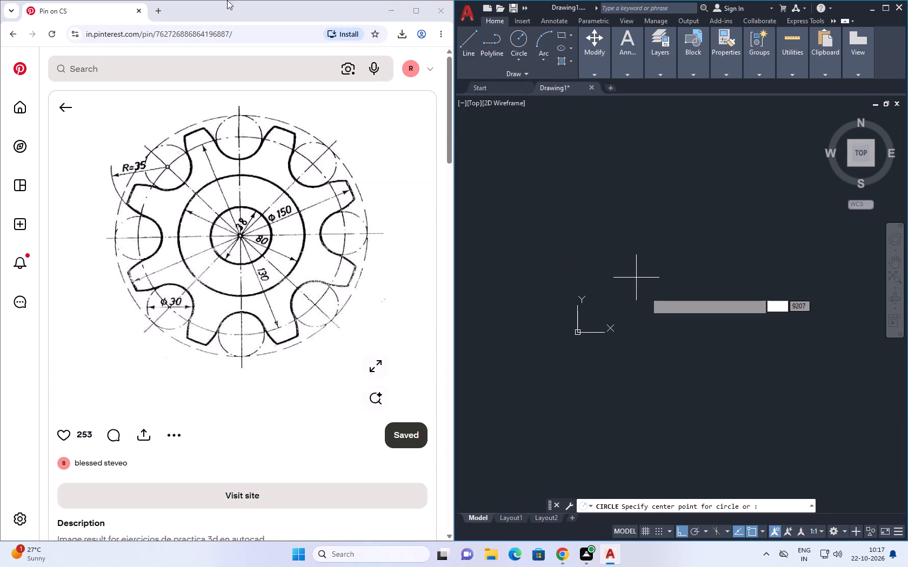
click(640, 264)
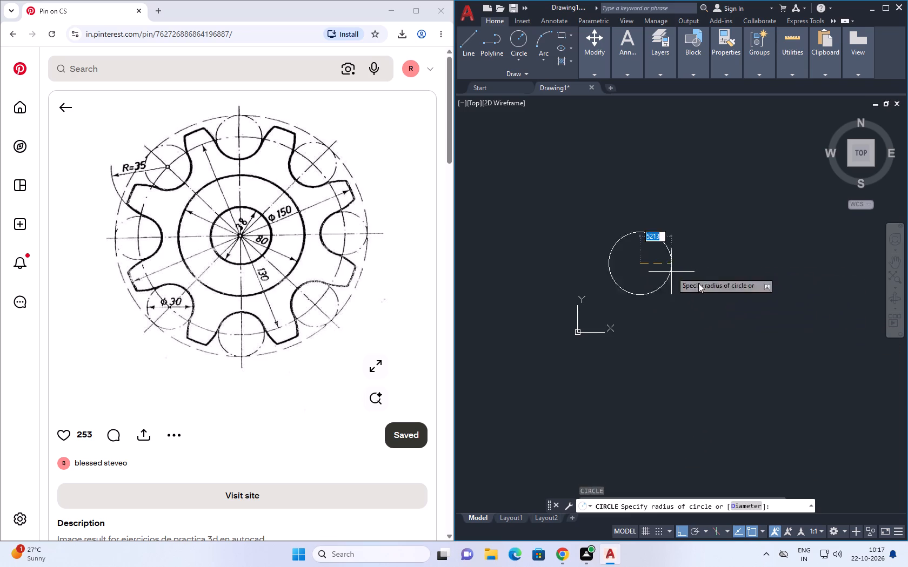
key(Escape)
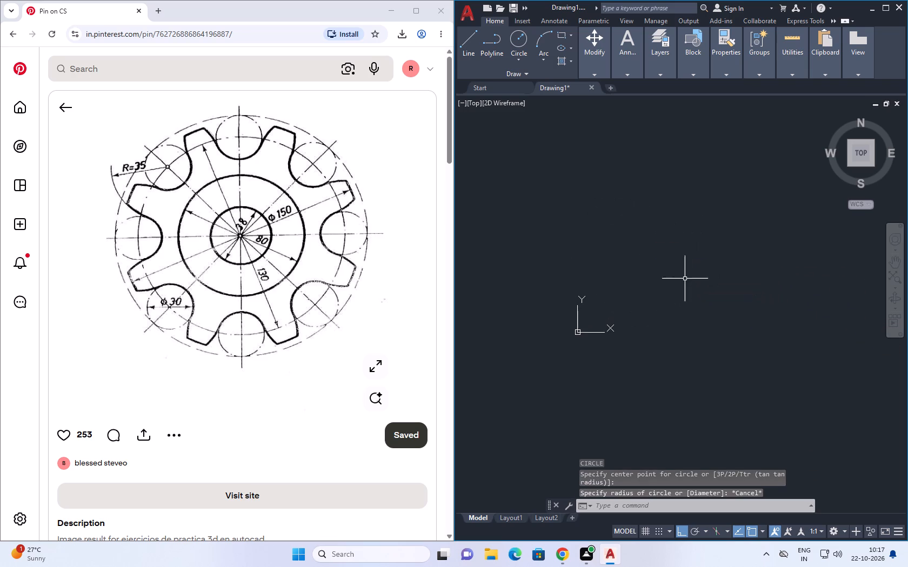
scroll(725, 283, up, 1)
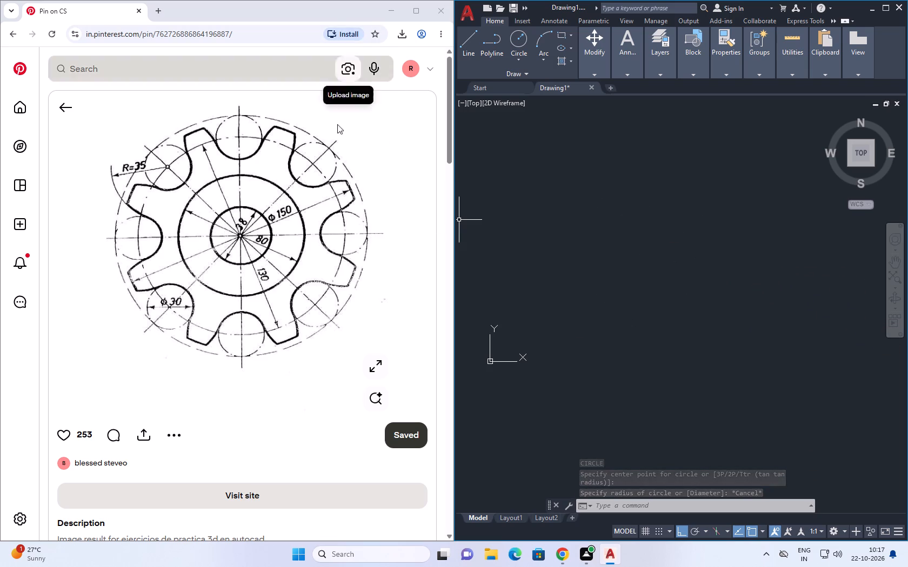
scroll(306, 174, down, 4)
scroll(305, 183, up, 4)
Minimize Chrome and open the gear image "Image result for ejercicios de practica 3d en autocad.jpg" from the Downloads folder in Photos.
click(389, 14)
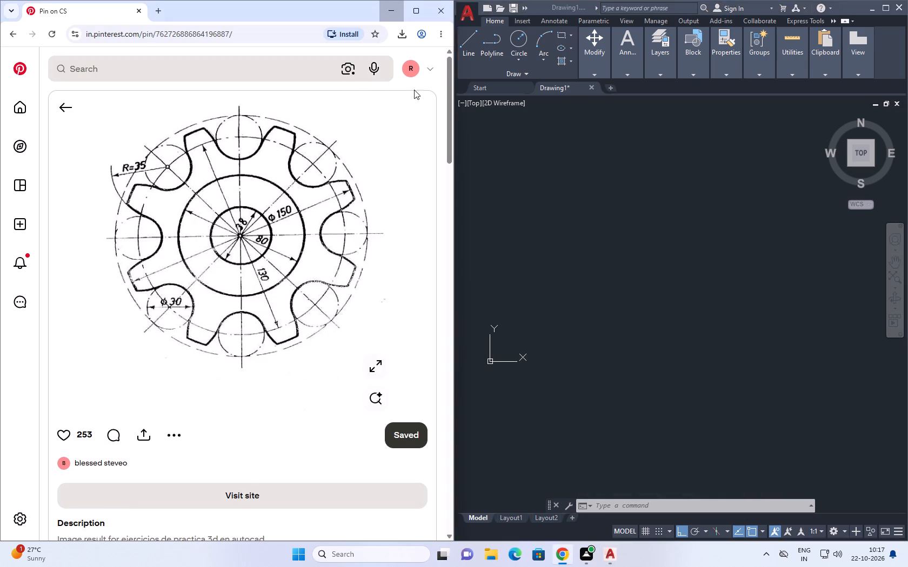
click(497, 558)
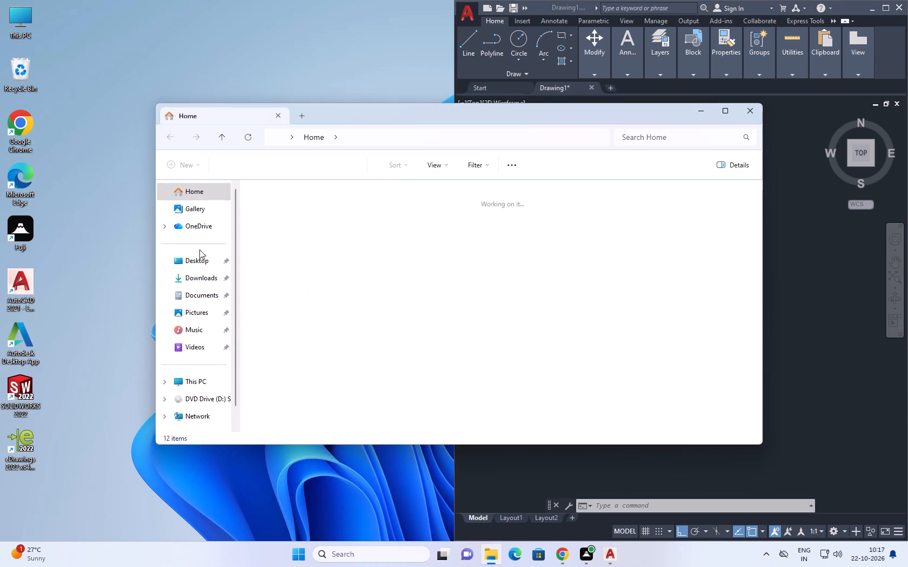
click(203, 276)
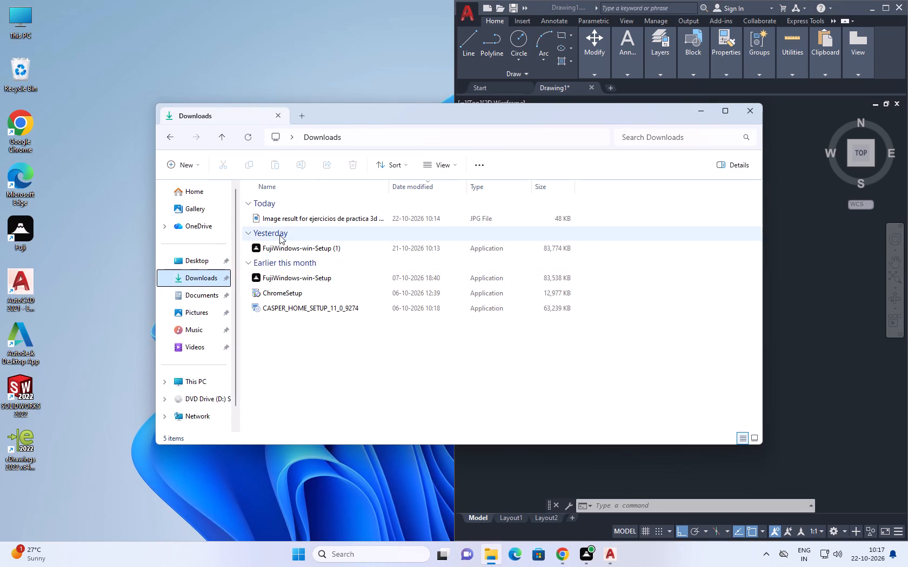
click(287, 225)
double_click(292, 216)
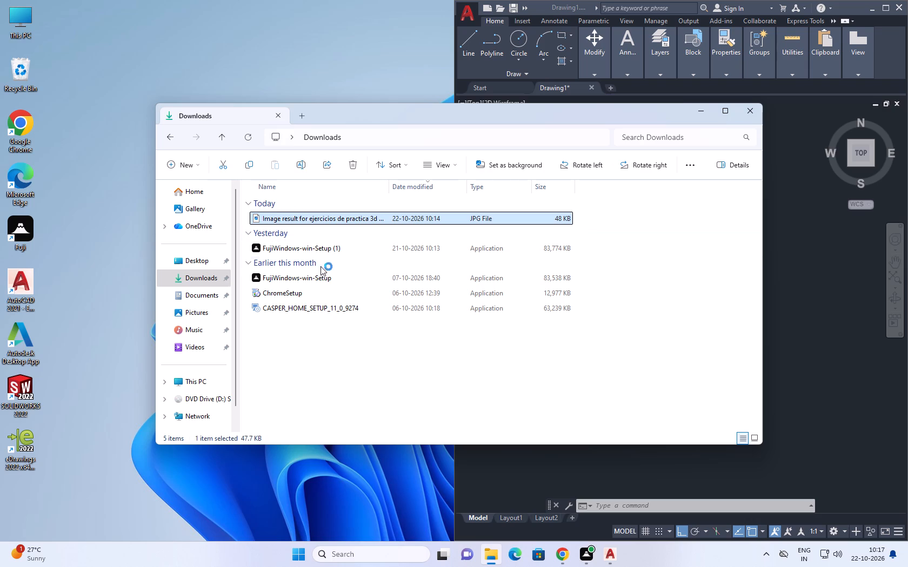
click(101, 109)
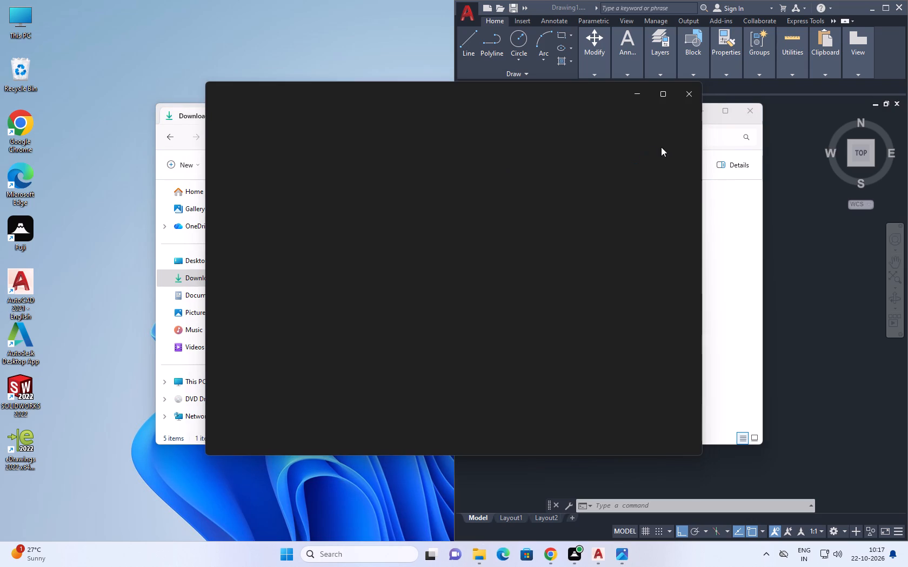
click(711, 119)
click(703, 114)
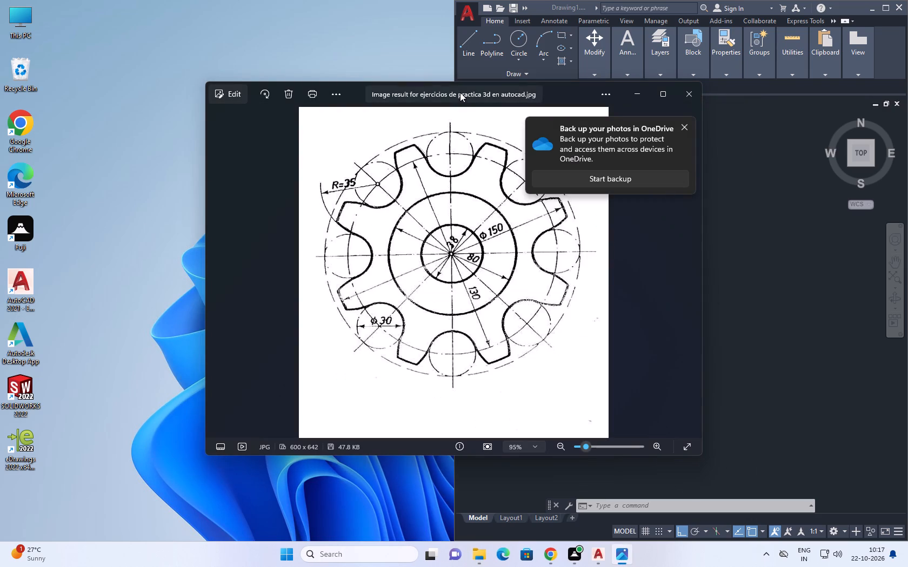
Move the gear image window to the left side of the desktop and narrow it to fit just around the gear drawing.
drag(455, 91, 297, 101)
drag(355, 93, 238, 18)
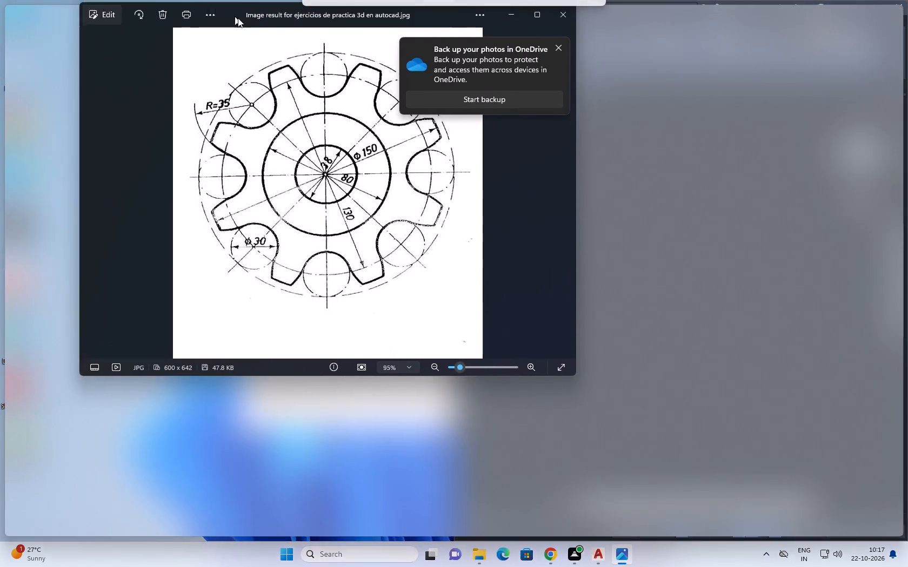
drag(238, 18, 400, 56)
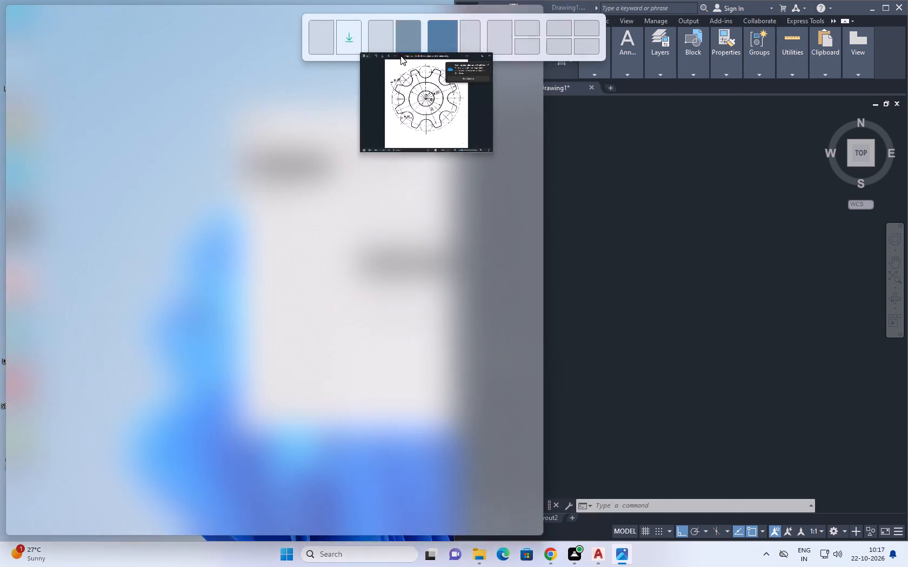
drag(400, 56, 171, 60)
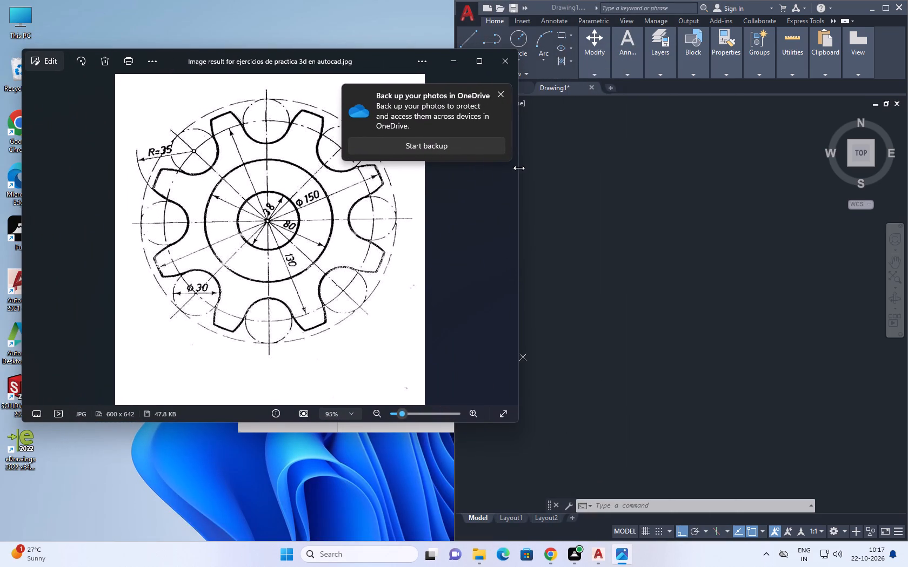
drag(519, 168, 262, 152)
click(271, 98)
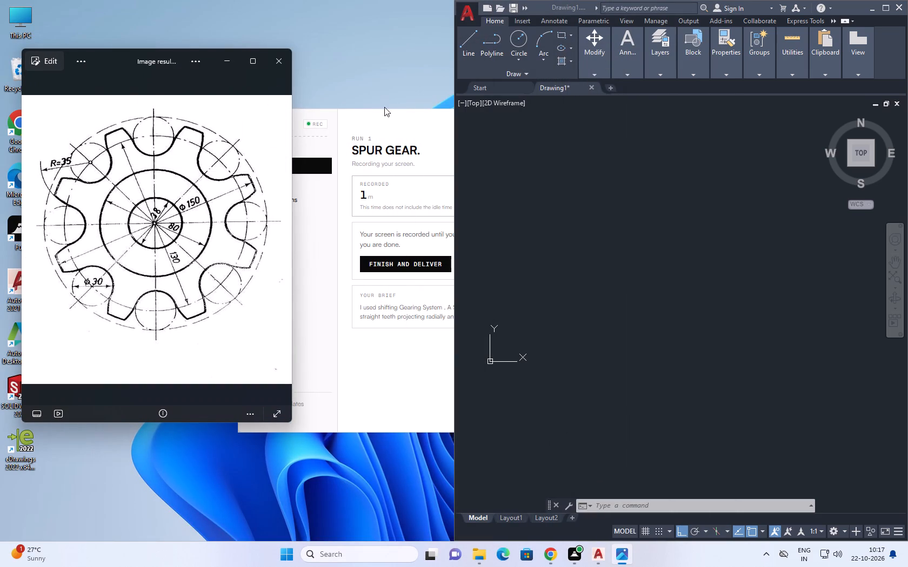
click(405, 91)
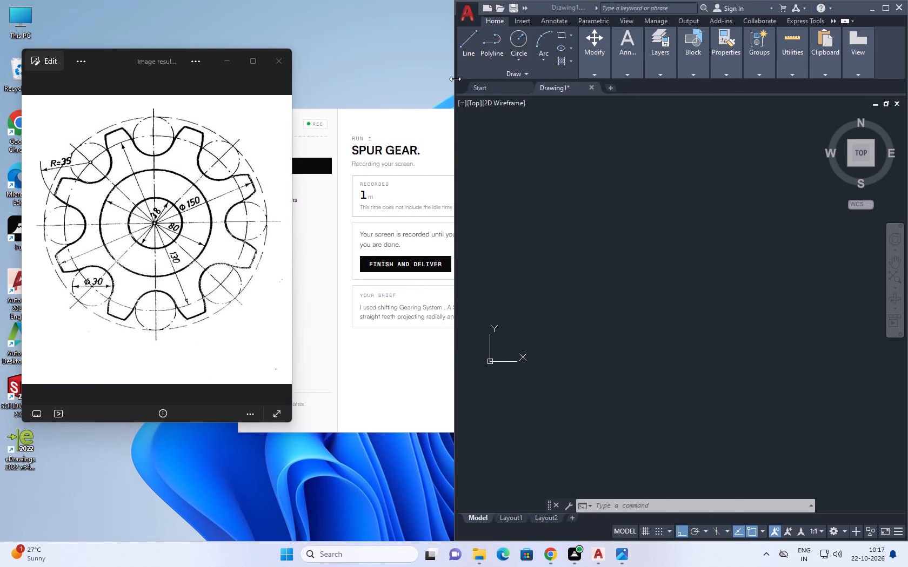
Widen the AutoCAD window until its left edge meets the gear image window.
drag(455, 79, 300, 98)
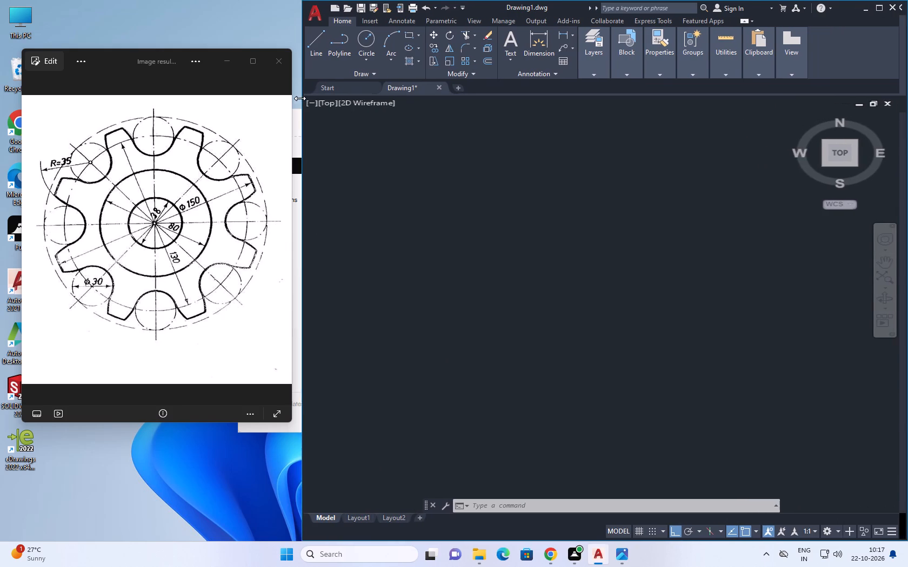
drag(300, 98, 293, 99)
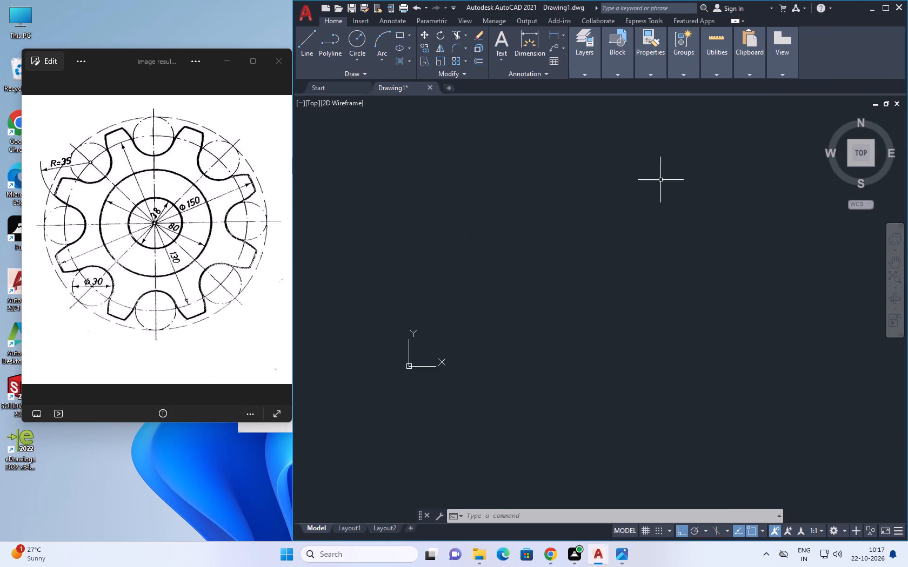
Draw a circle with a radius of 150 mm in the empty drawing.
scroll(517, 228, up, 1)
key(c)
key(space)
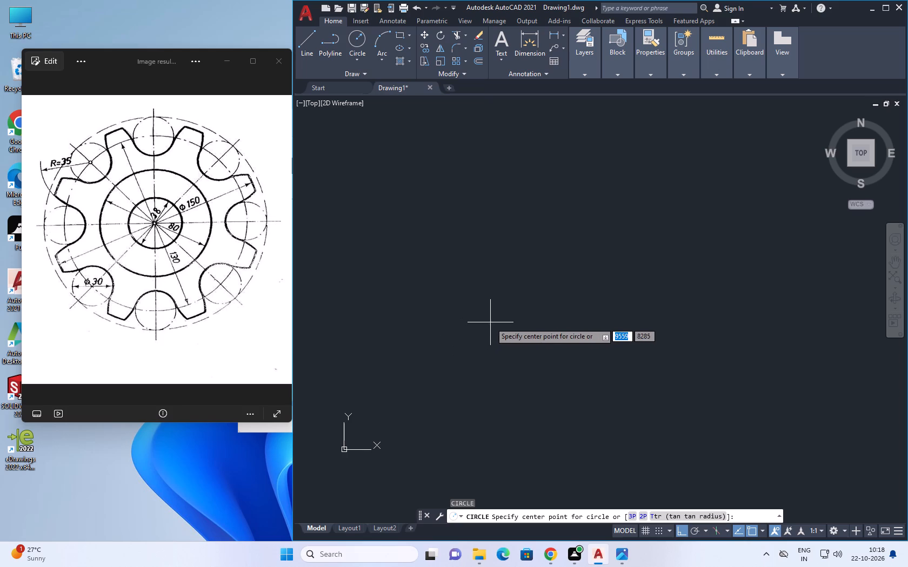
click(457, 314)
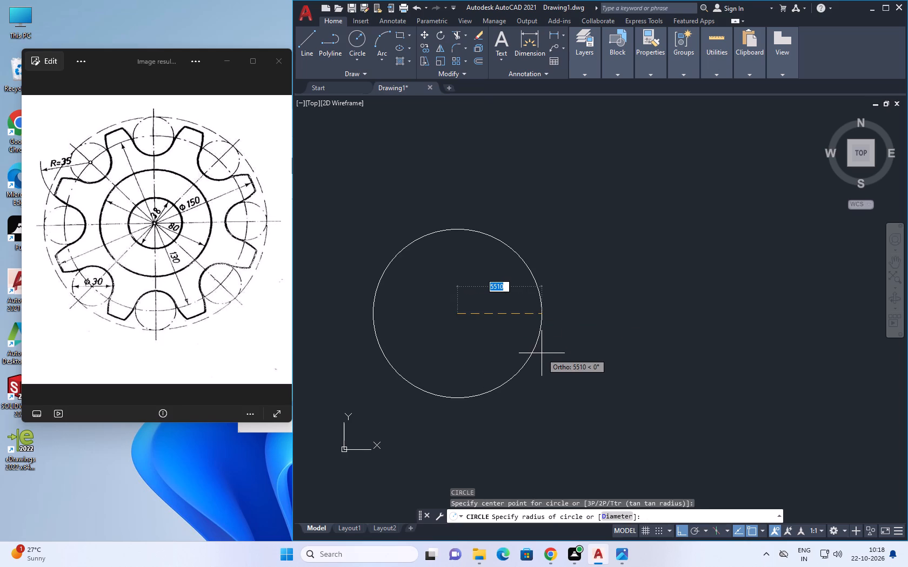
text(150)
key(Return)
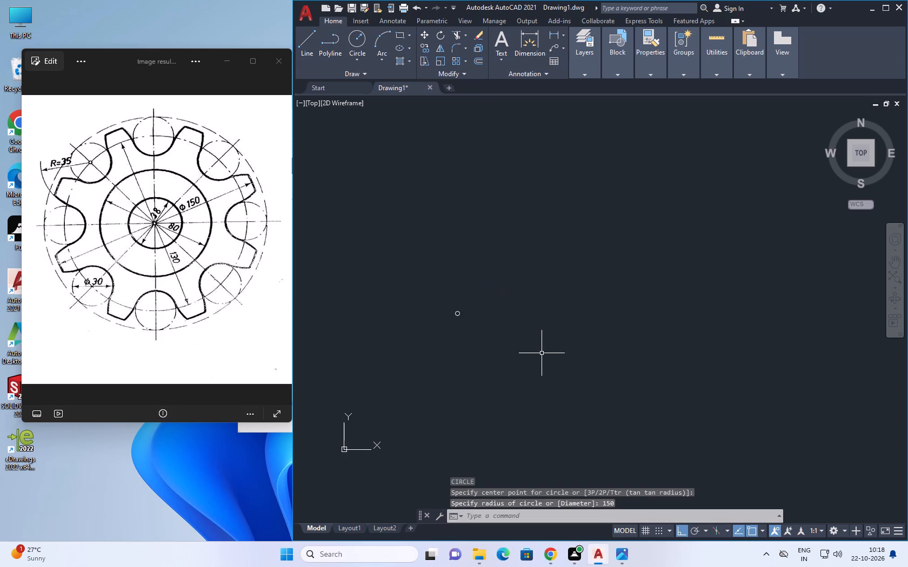
Check the circle's diameter with a linear dimension preview, then cancel it without placing the dimension.
scroll(439, 307, up, 5)
scroll(573, 373, up, 4)
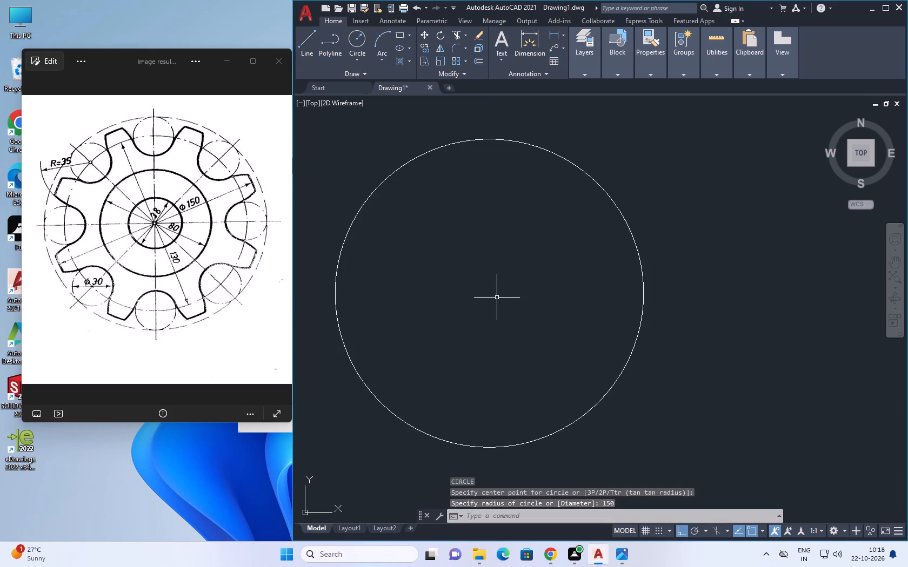
middle_drag(512, 318, 536, 337)
scroll(543, 340, down, 1)
text(dl)
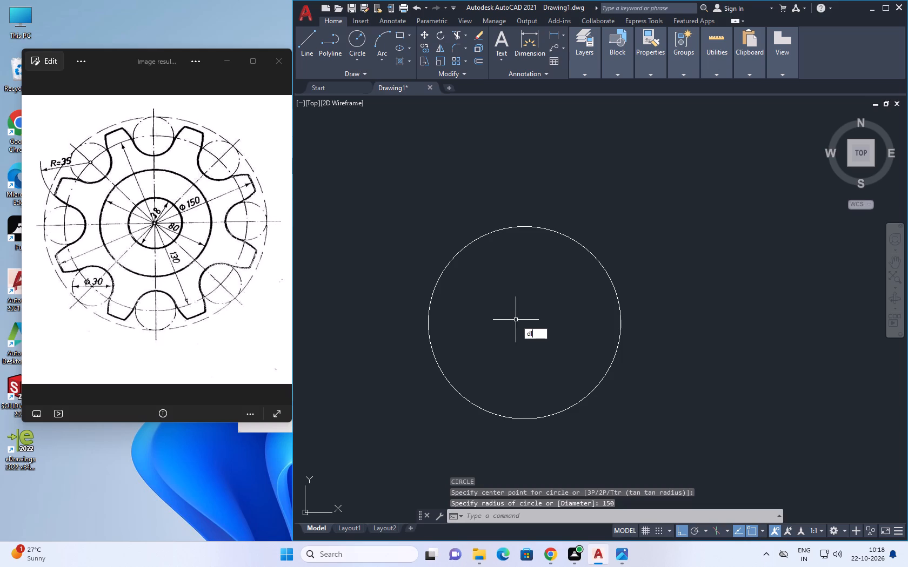
key(i)
key(space)
key(space)
click(489, 413)
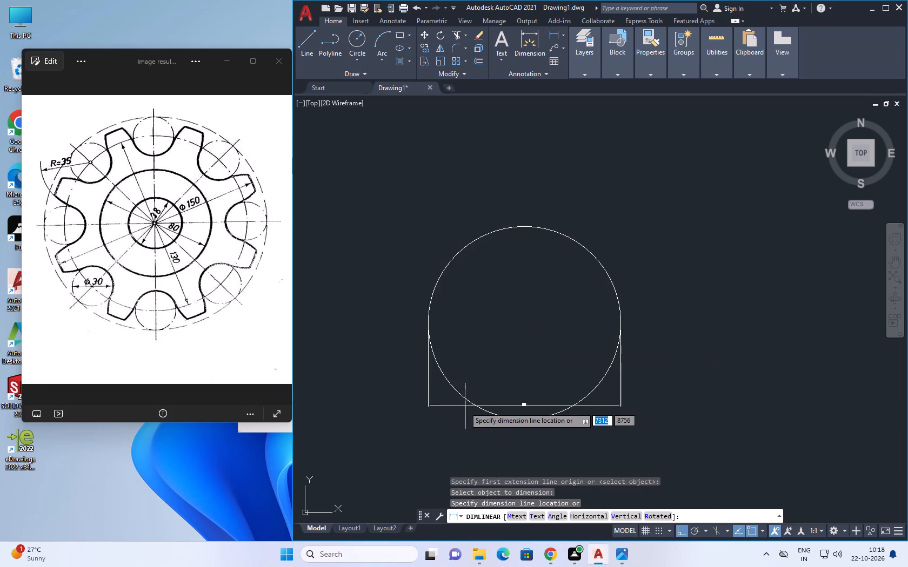
scroll(472, 423, up, 1)
scroll(557, 443, up, 5)
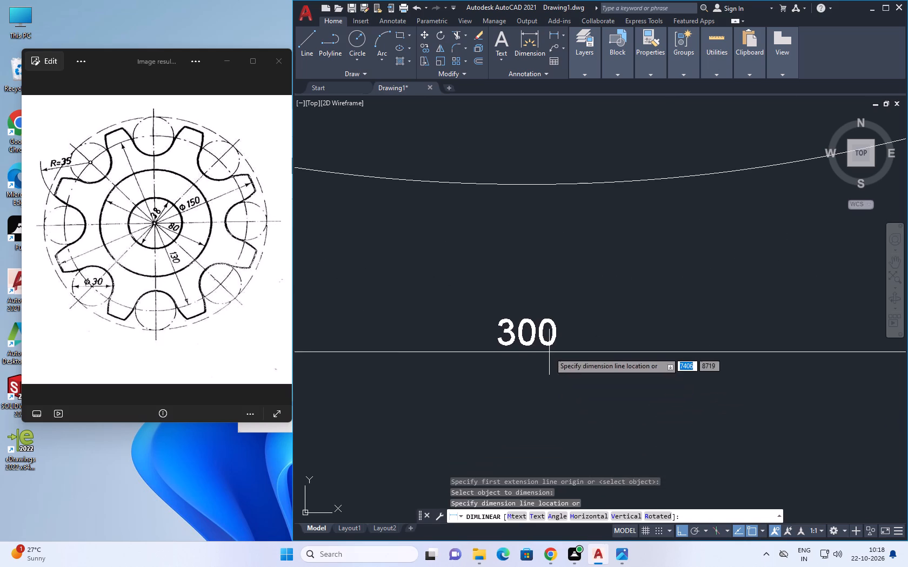
scroll(549, 352, down, 5)
key(Escape)
Modify the ISO-25 dimension style to a baseline spacing of 10 and a text height of 10, and set it current.
key(d)
key(space)
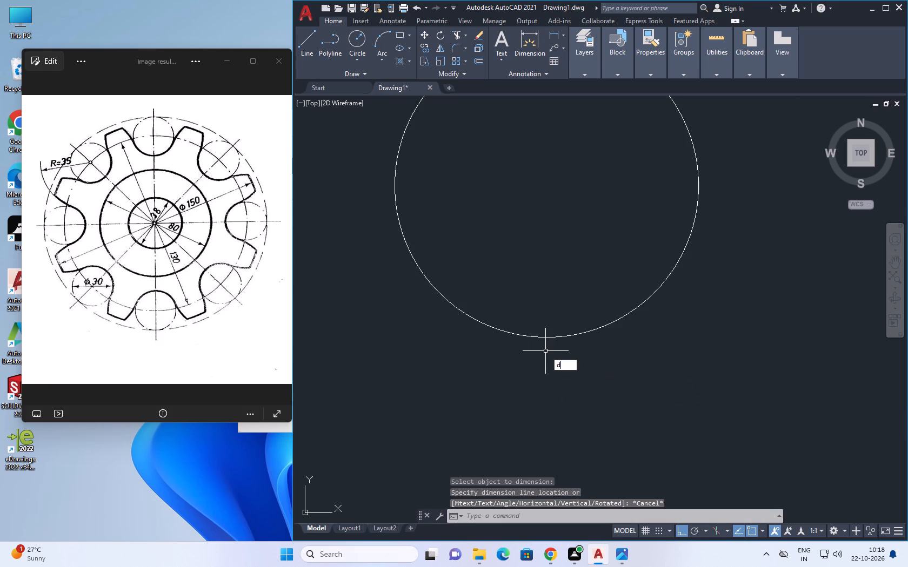
click(702, 253)
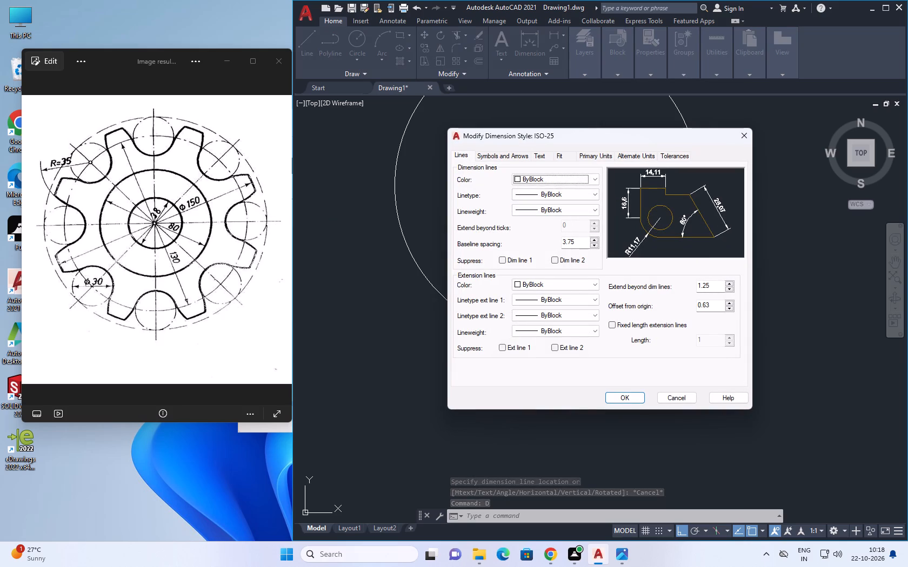
drag(584, 239, 531, 253)
text(10)
key(Return)
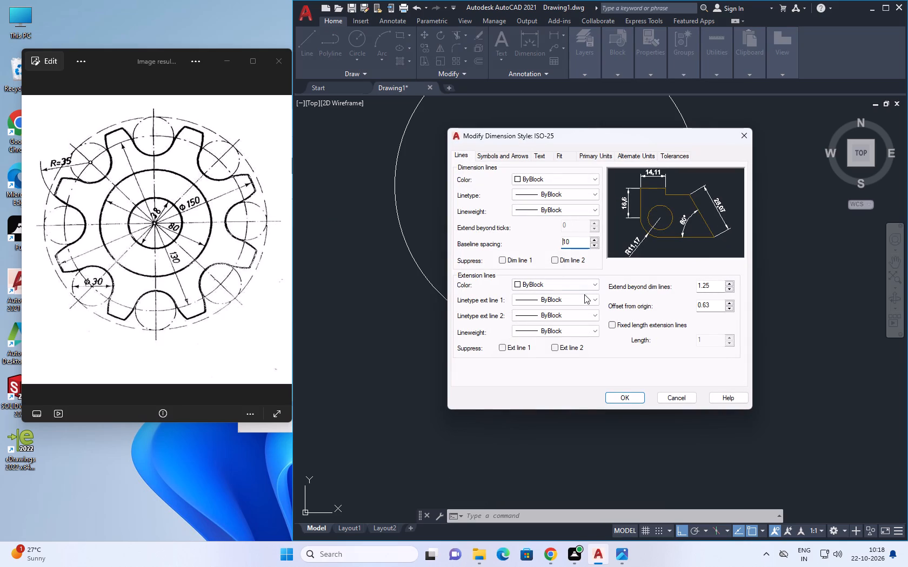
click(545, 154)
drag(585, 233, 535, 241)
text(10)
key(Return)
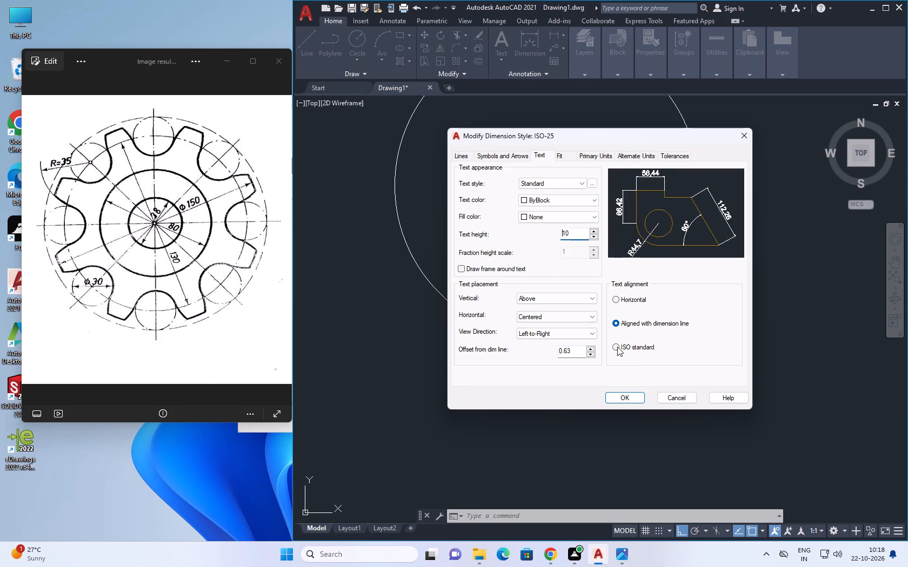
click(620, 400)
double_click(701, 220)
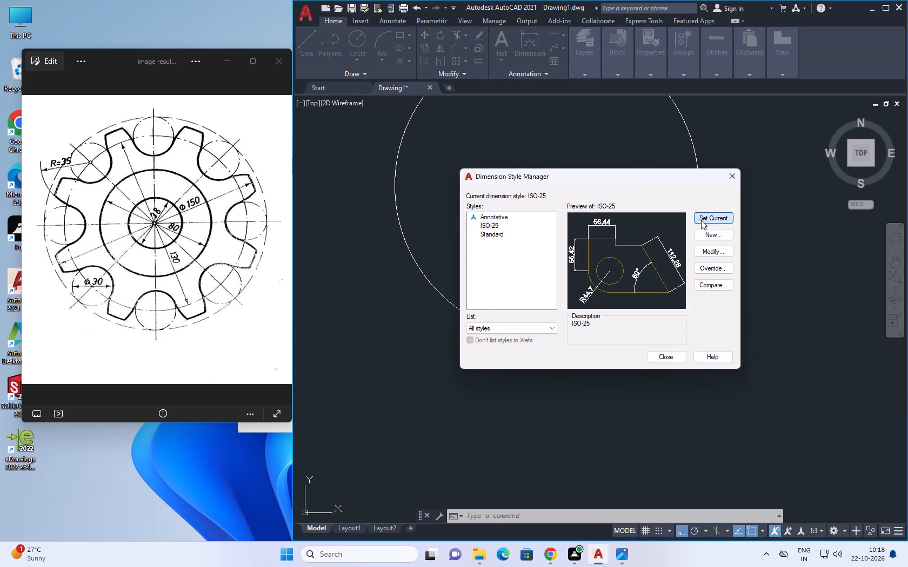
click(668, 361)
Preview a linear dimension across the circle with the modified style, then cancel it without placing it.
scroll(558, 285, up, 2)
middle_drag(562, 313, 581, 375)
scroll(572, 371, down, 3)
scroll(571, 296, up, 1)
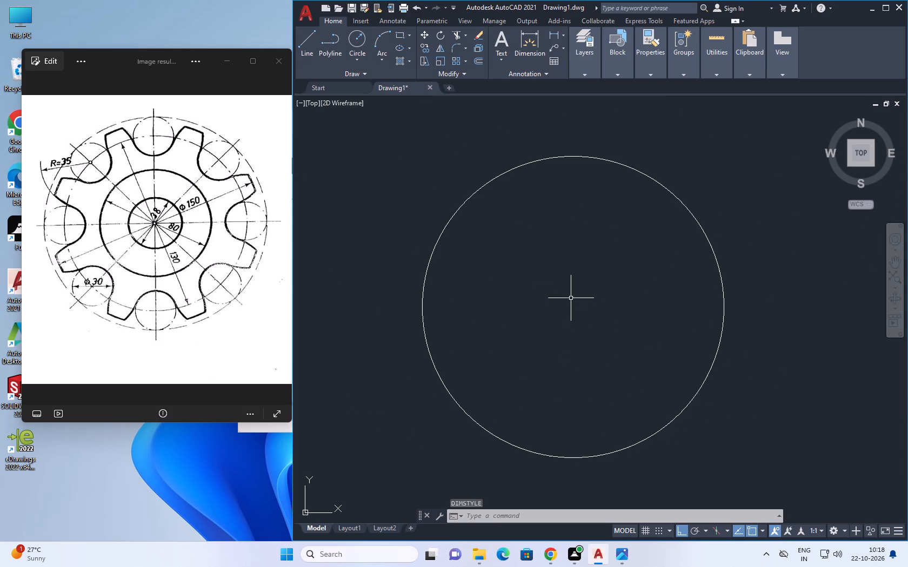
key(d)
text(li)
key(space)
key(space)
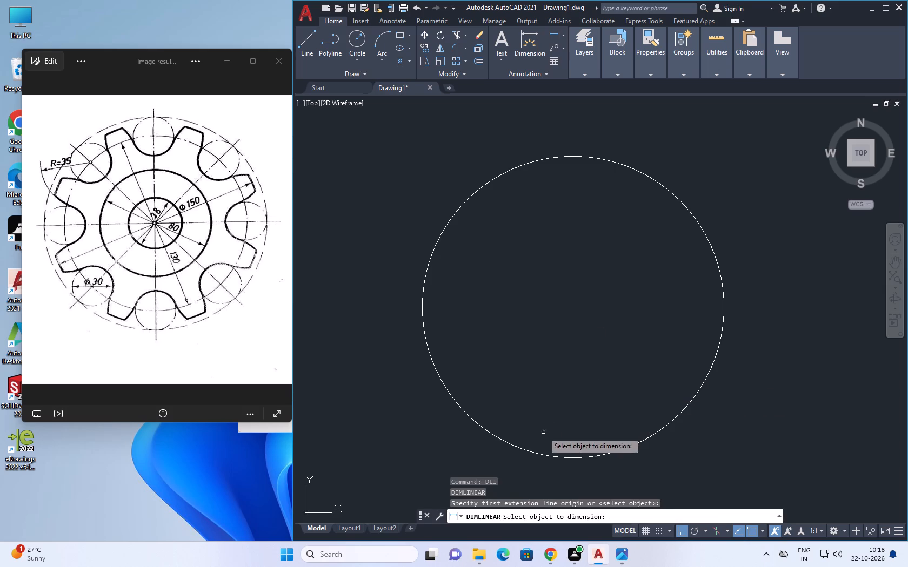
click(533, 452)
middle_drag(563, 414, 573, 394)
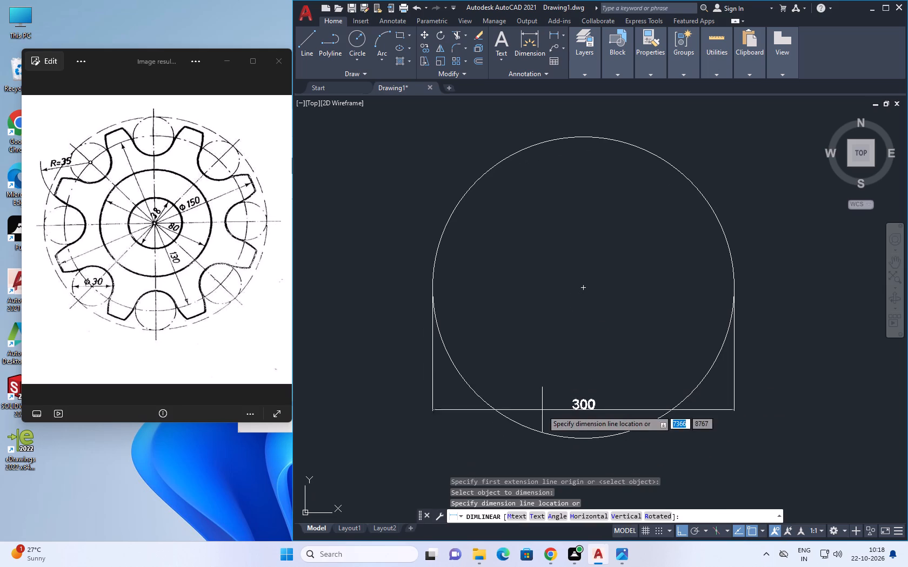
key(Escape)
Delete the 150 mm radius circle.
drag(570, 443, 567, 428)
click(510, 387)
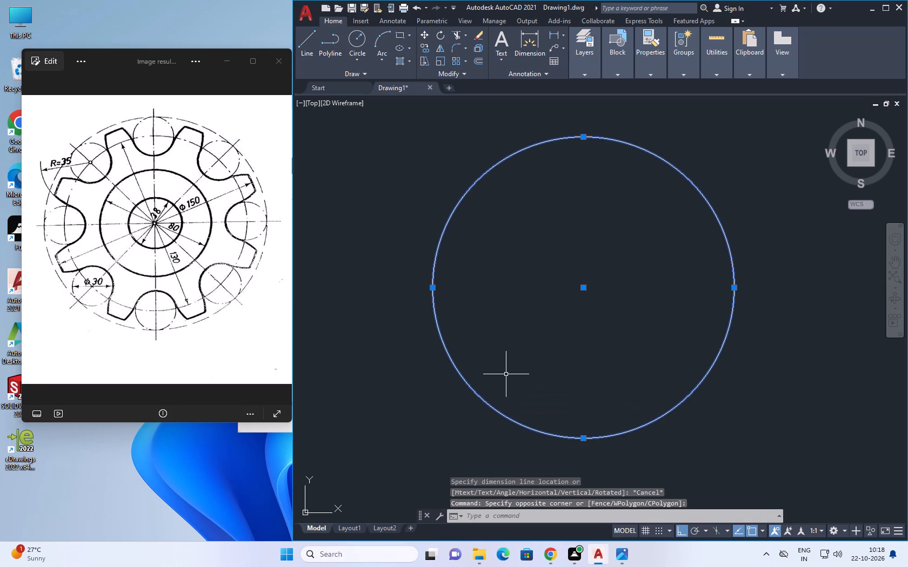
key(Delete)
Draw a circle with a radius of 75 mm for the gear's outer diameter.
key(c)
key(space)
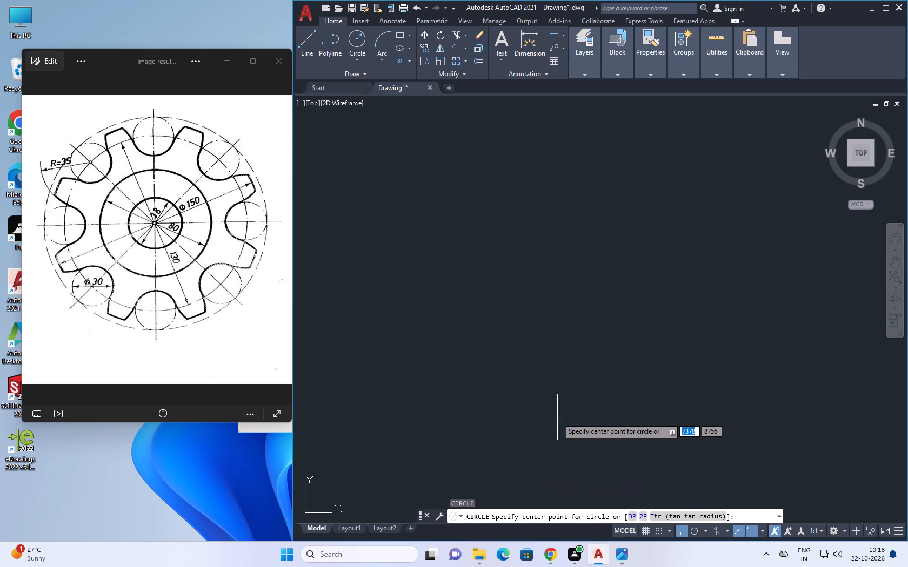
text(75)
key(Return)
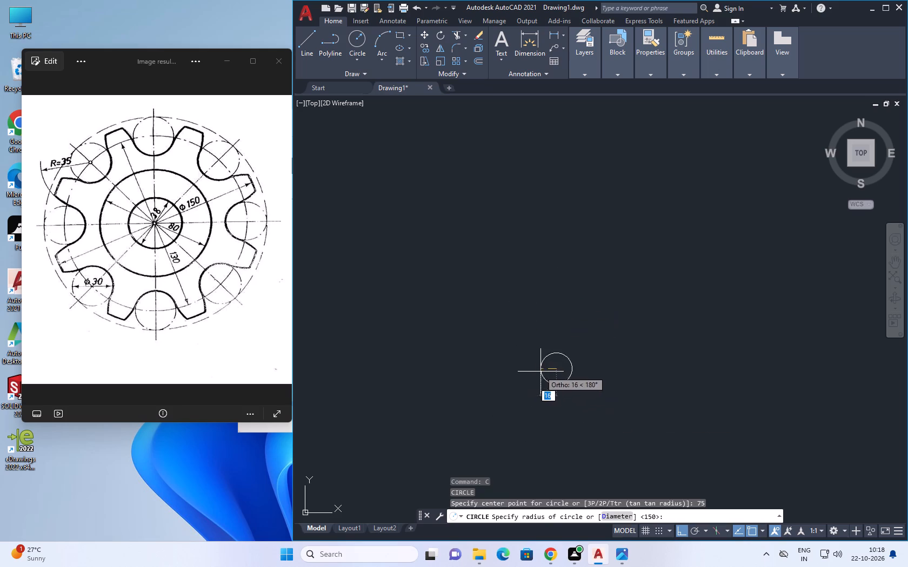
text(75)
key(Return)
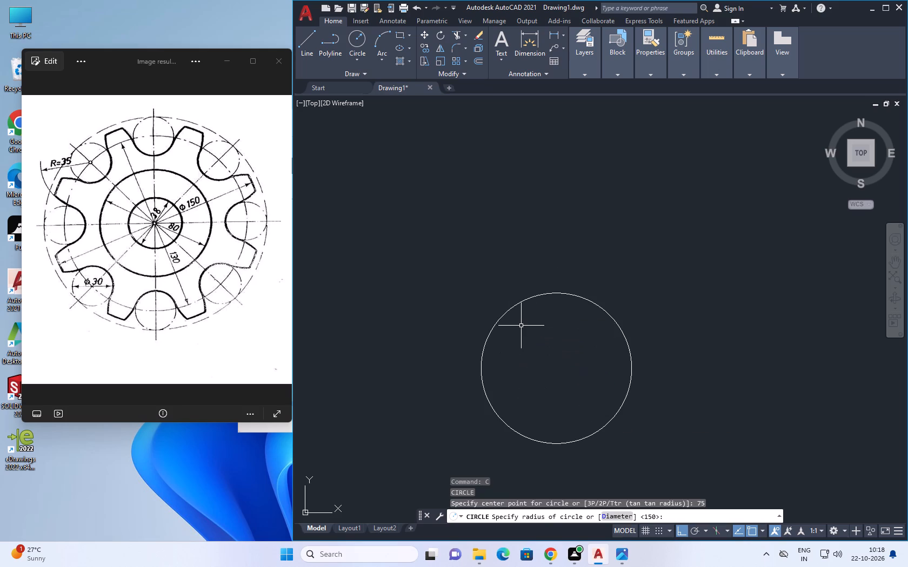
Check the new circle's diameter with a linear dimension preview, then cancel it without placing the dimension.
key(d)
key(l)
key(i)
key(space)
key(space)
click(570, 443)
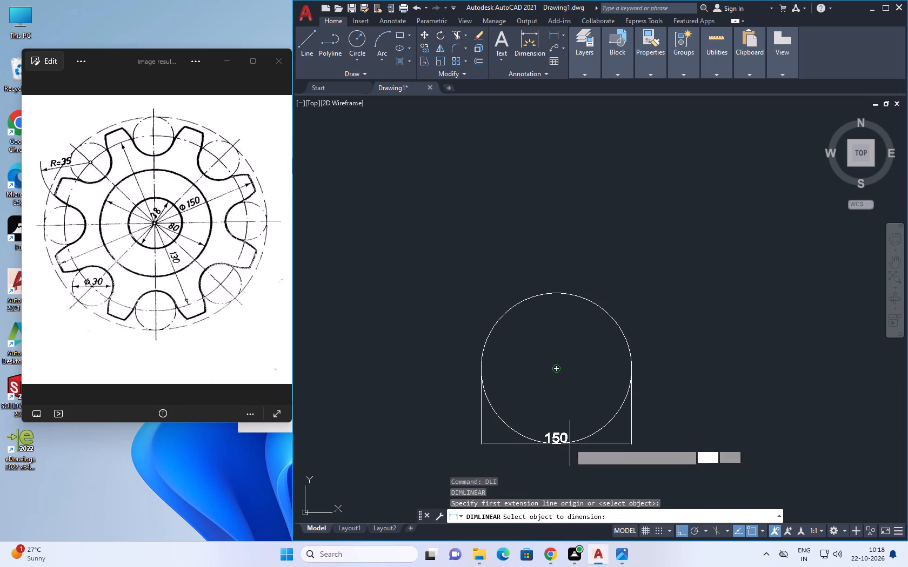
scroll(545, 455, up, 2)
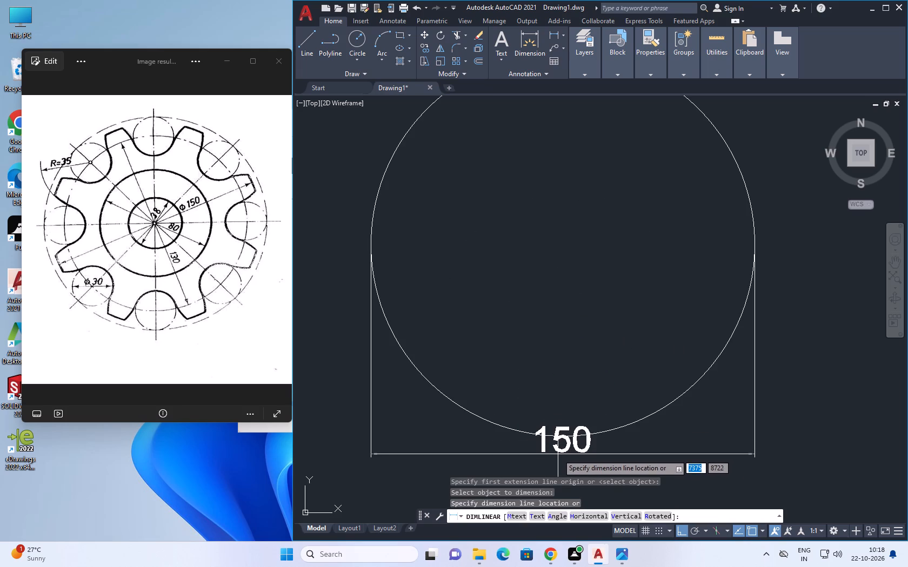
key(Escape)
Draw two lines from the circle's center, one horizontal to the right about 185 mm long and one vertical upward, both extending past the circle.
middle_drag(496, 313, 501, 332)
scroll(511, 299, down, 1)
middle_drag(511, 302, 514, 316)
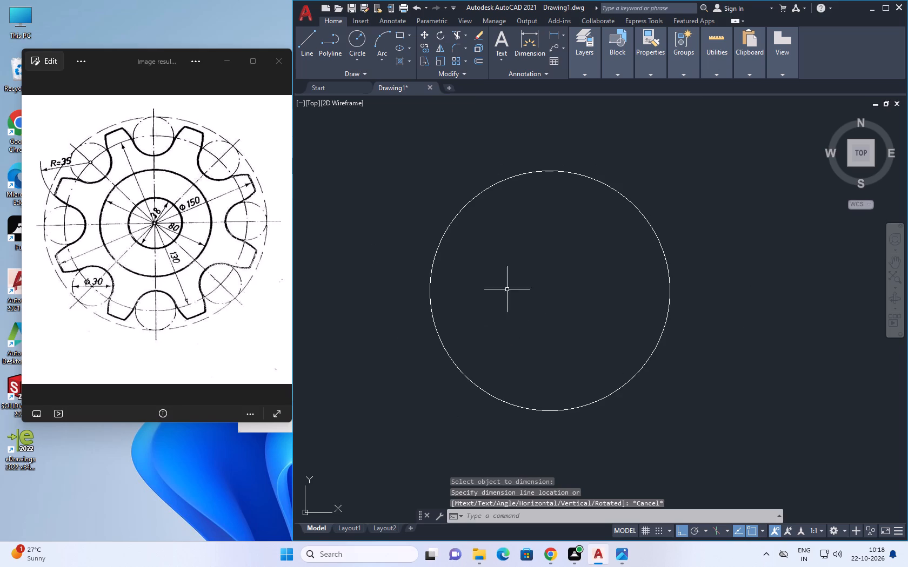
scroll(503, 298, down, 1)
key(l)
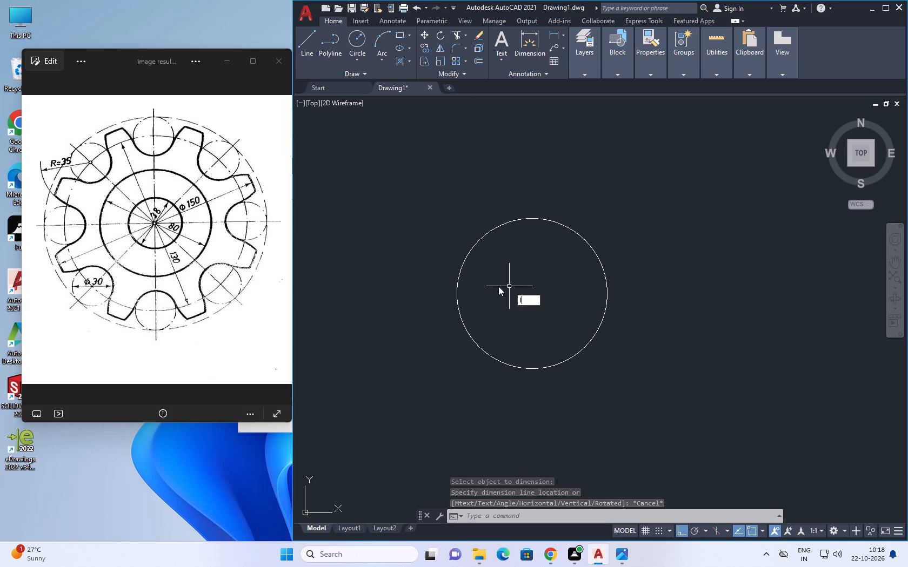
key(space)
click(533, 295)
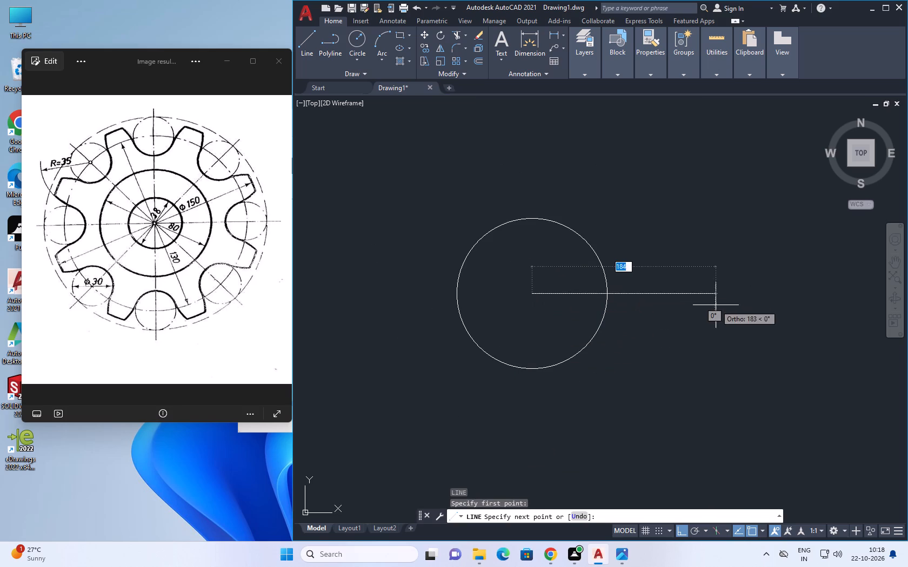
click(719, 310)
key(Escape)
key(space)
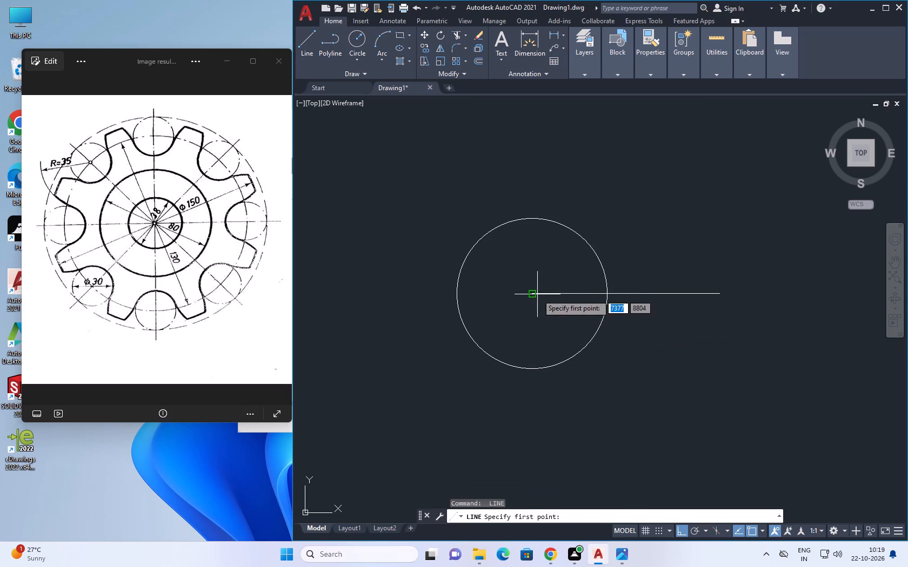
drag(537, 294, 536, 283)
click(537, 157)
key(Escape)
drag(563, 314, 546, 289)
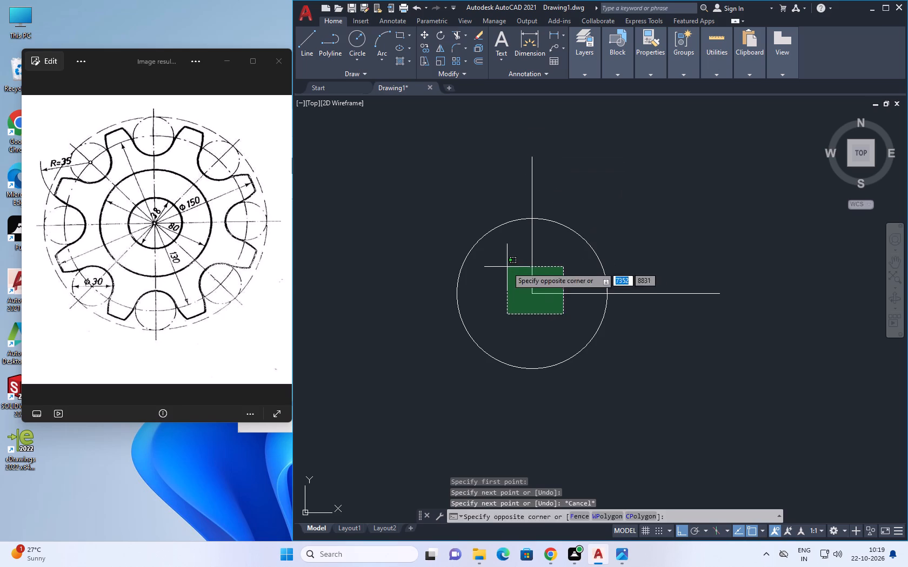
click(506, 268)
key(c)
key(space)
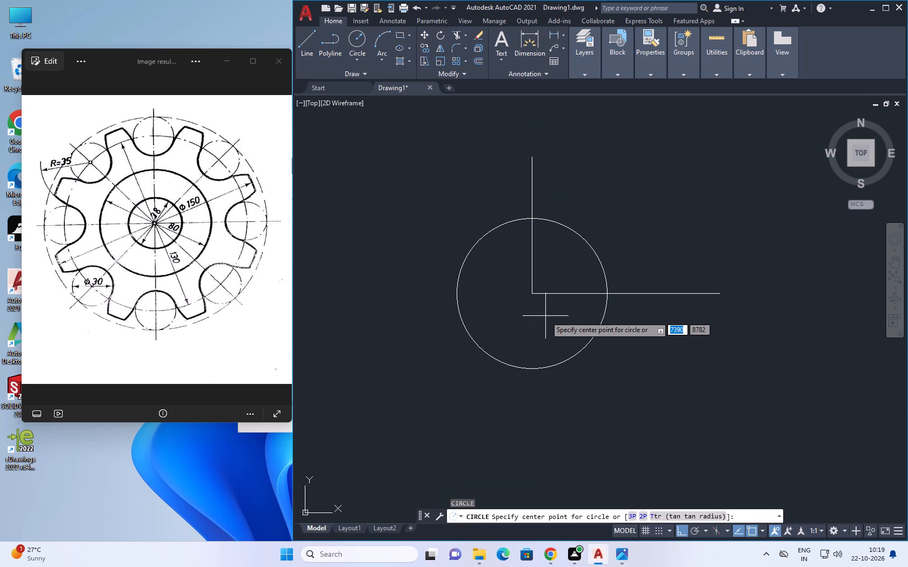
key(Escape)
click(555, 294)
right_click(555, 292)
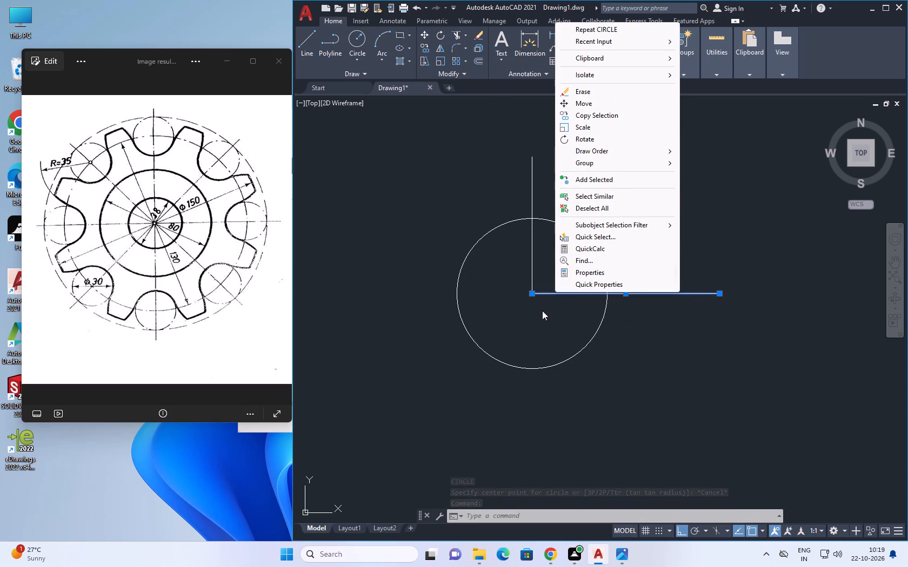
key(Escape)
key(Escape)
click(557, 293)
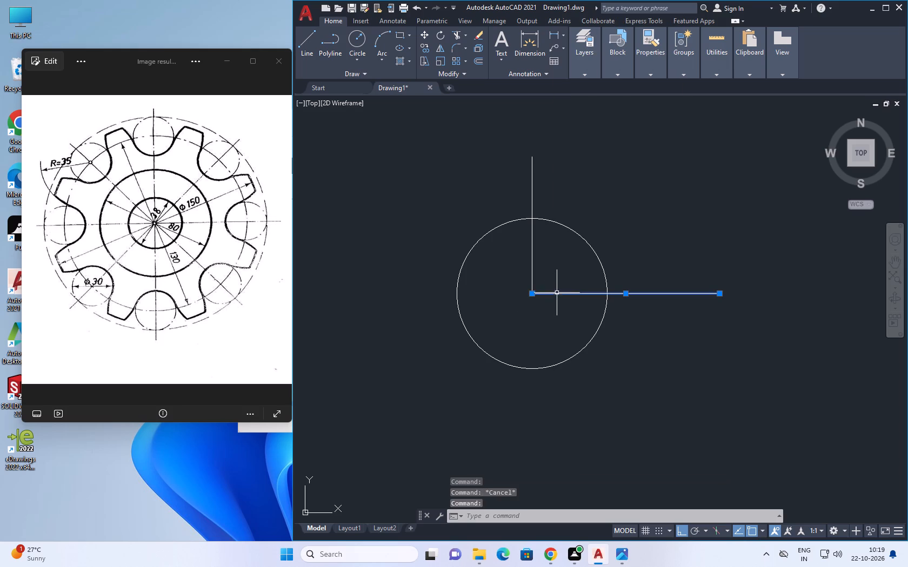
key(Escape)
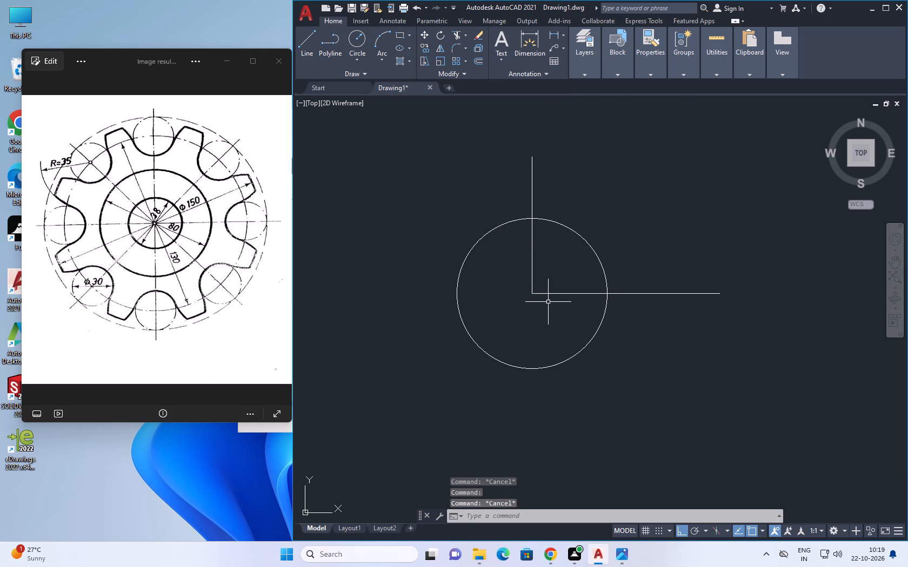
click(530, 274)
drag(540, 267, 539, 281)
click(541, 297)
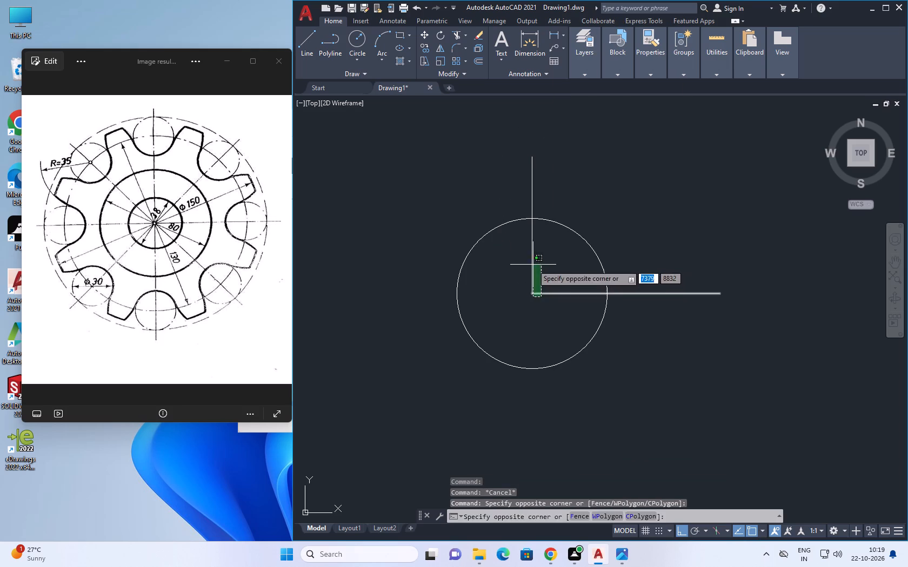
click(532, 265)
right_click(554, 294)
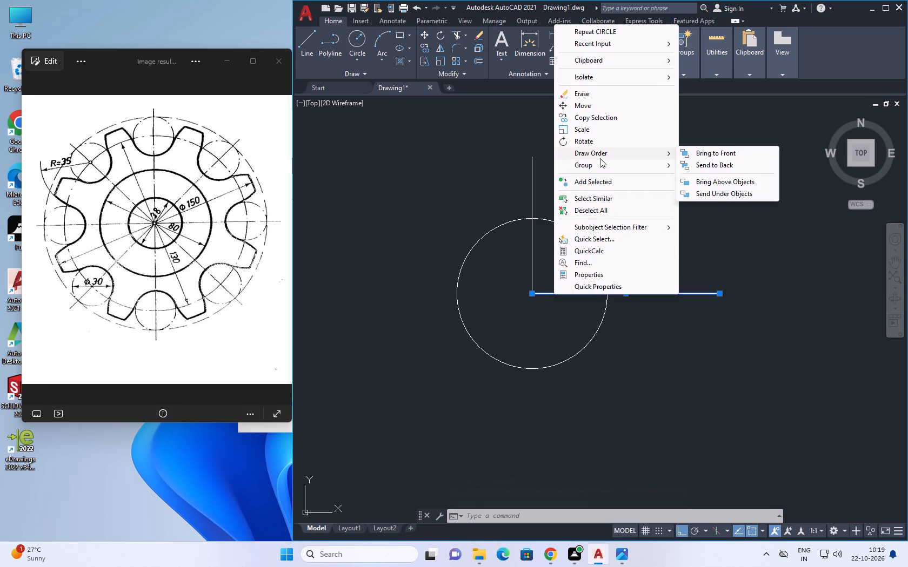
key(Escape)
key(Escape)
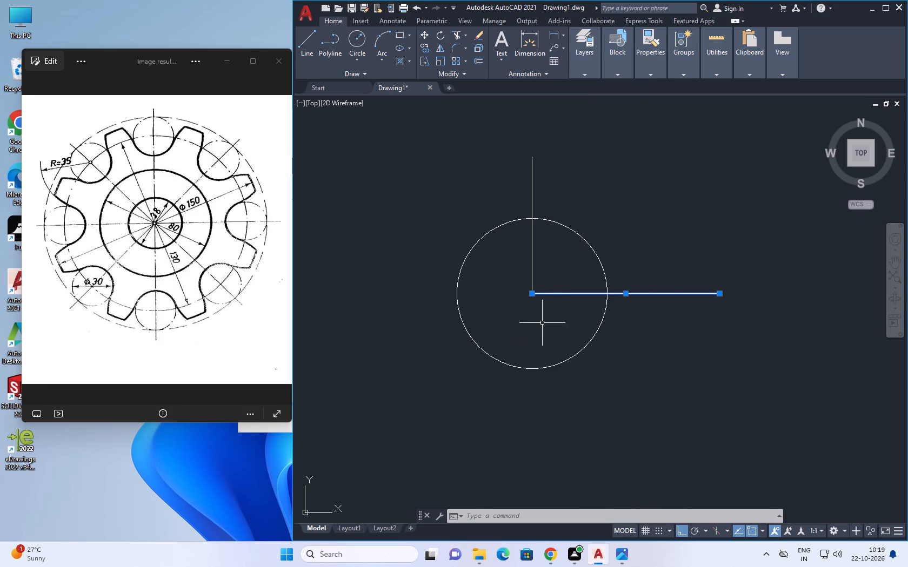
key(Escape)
Delete the horizontal and vertical center lines, leaving only the 75 mm radius circle.
drag(557, 322, 552, 301)
click(519, 261)
key(Delete)
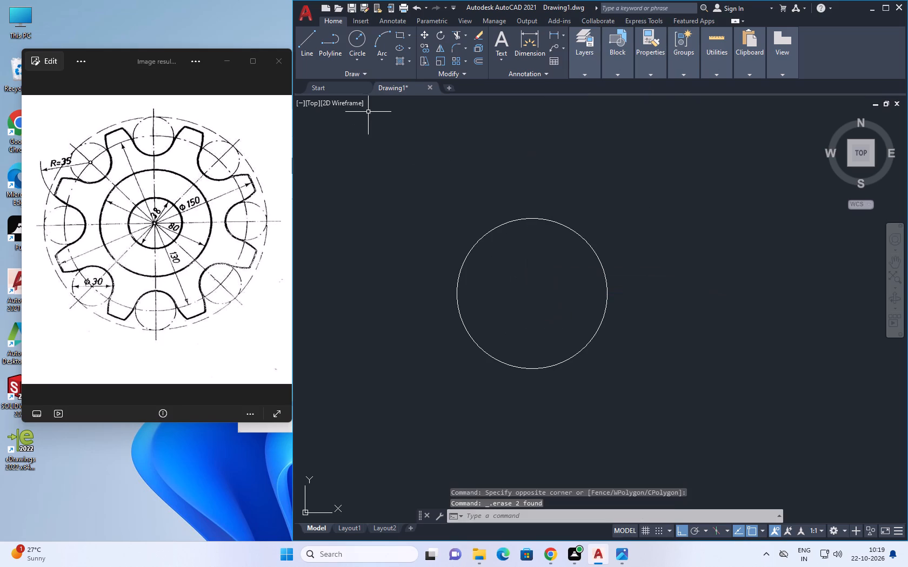
Redraw two lines from the circle's center, one horizontal to the right and one vertical upward, both extending past the circle.
click(315, 54)
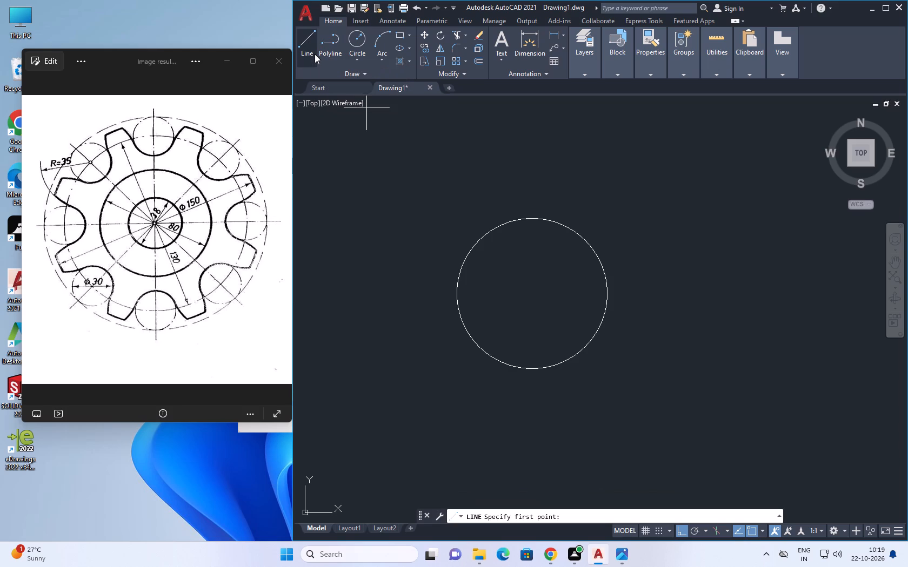
key(Escape)
key(Escape)
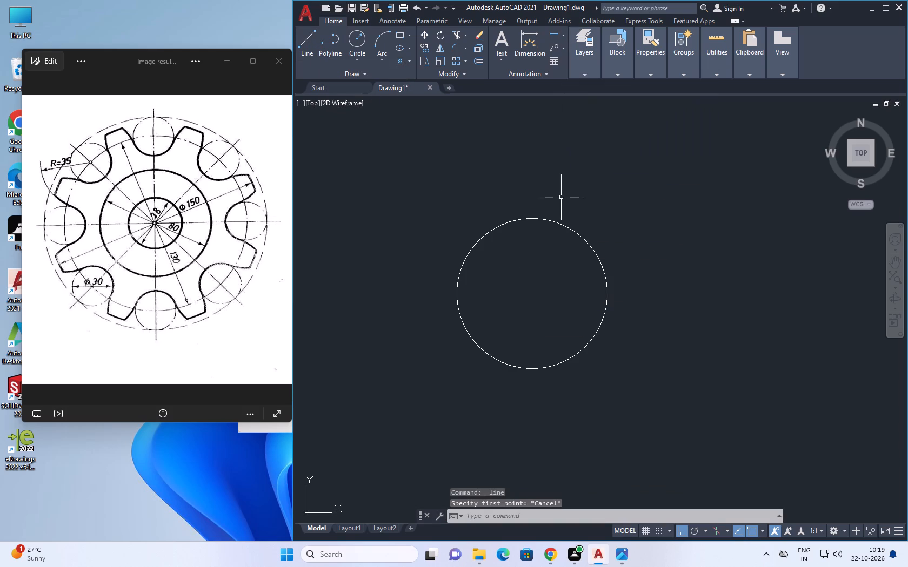
key(l)
key(space)
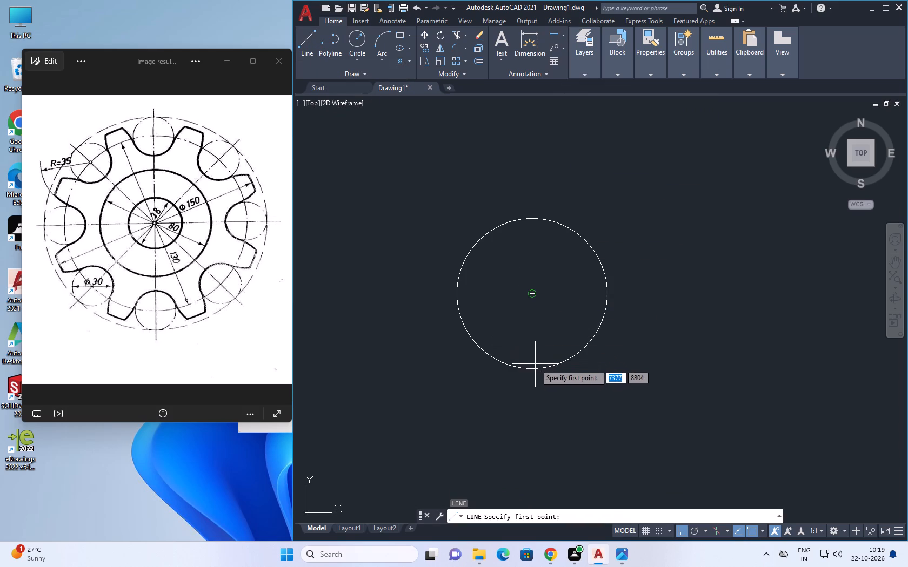
click(533, 295)
scroll(607, 289, up, 4)
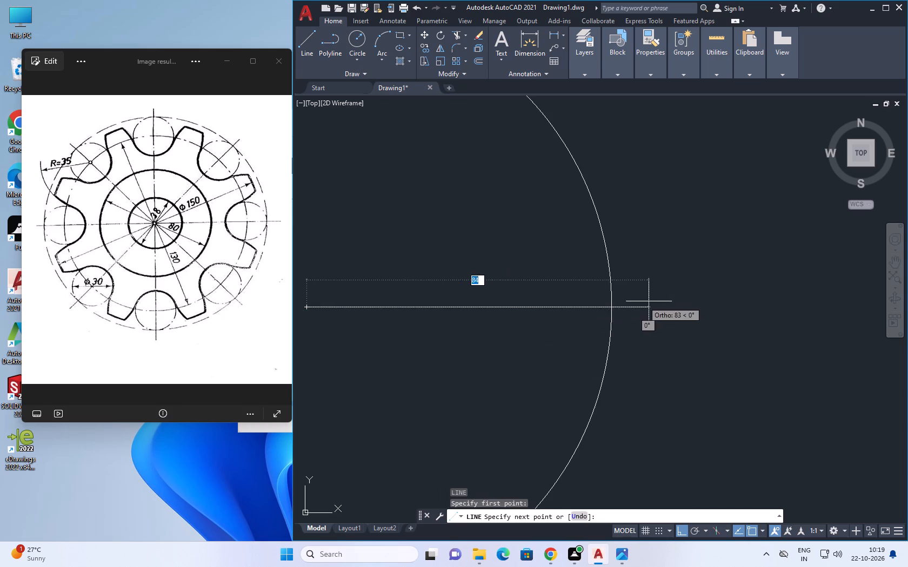
click(679, 297)
scroll(602, 287, down, 3)
middle_drag(606, 287, 637, 292)
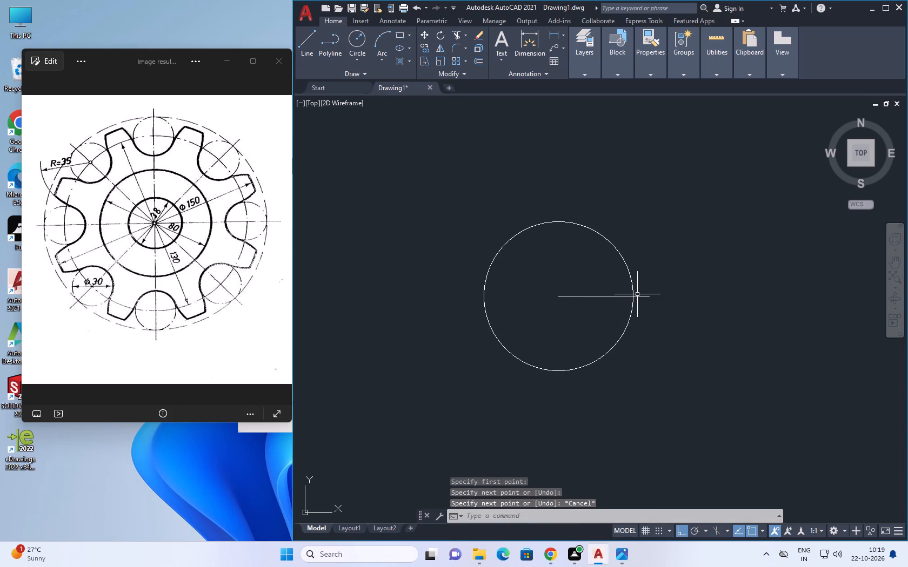
key(space)
click(560, 295)
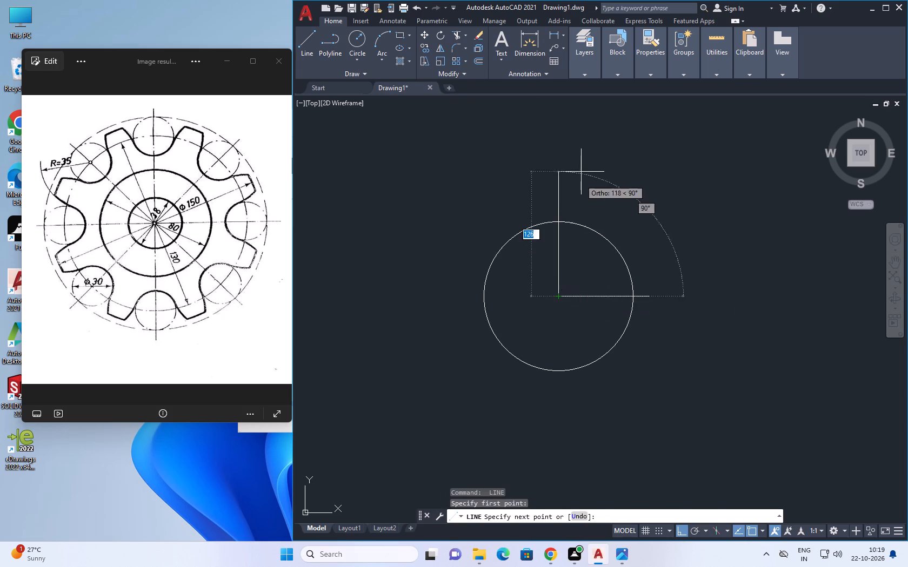
click(598, 150)
key(Escape)
Trim the ends of both lines that extend outside the circle.
key(t)
key(r)
key(space)
key(space)
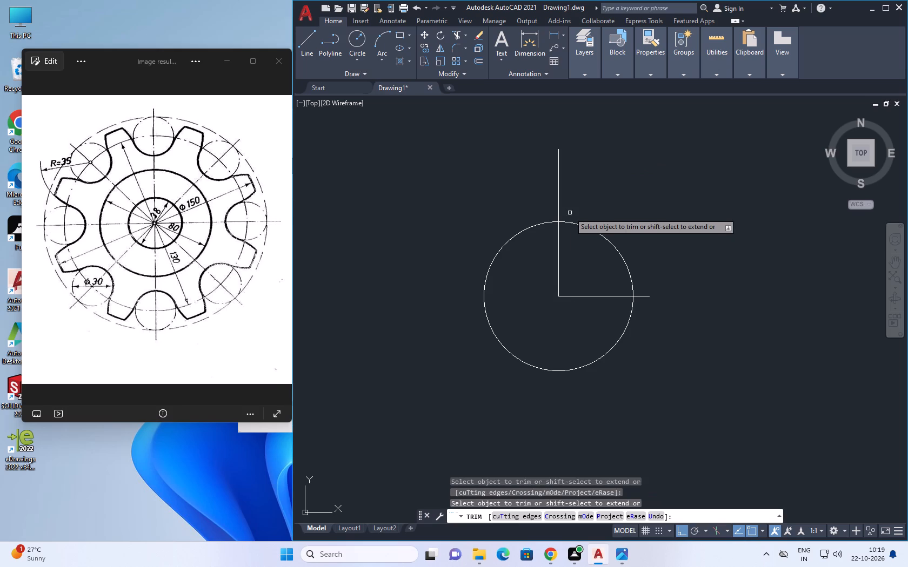
click(558, 213)
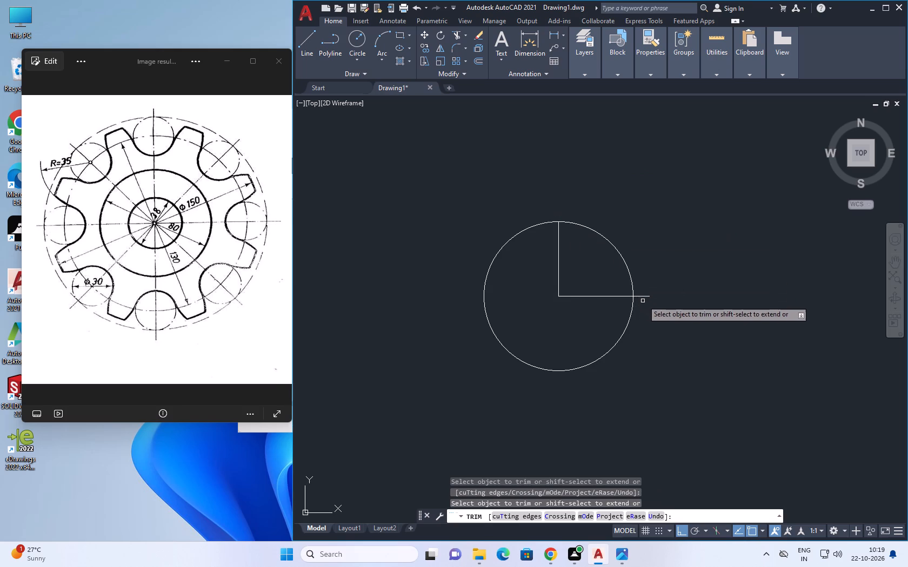
click(642, 297)
key(Escape)
Draw a circle with a radius of 15 mm centered where the vertical line meets the top of the large circle.
scroll(584, 295, up, 1)
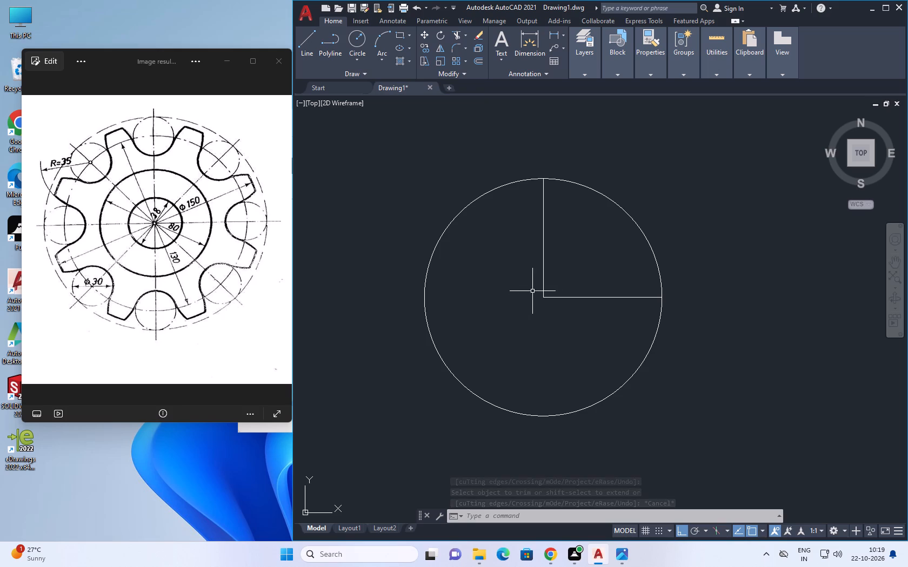
key(c)
key(space)
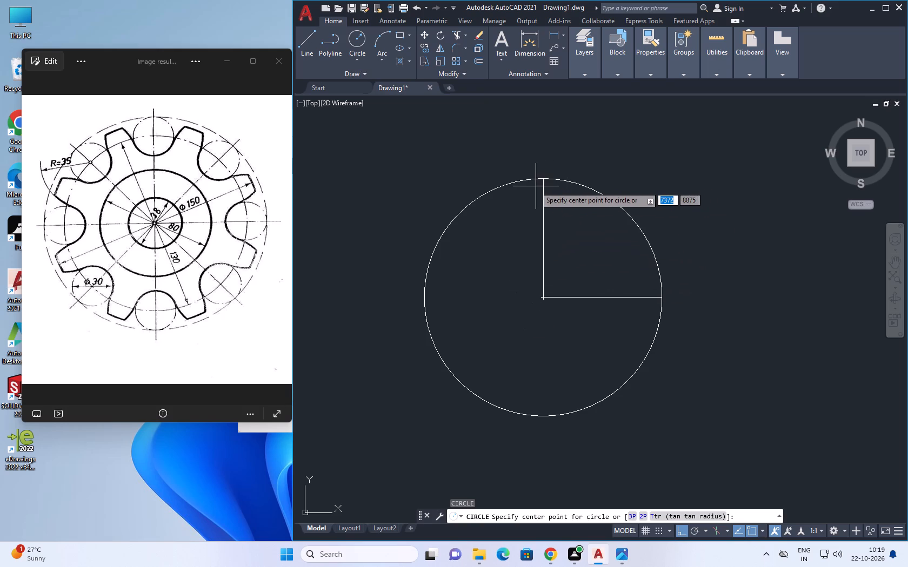
click(543, 175)
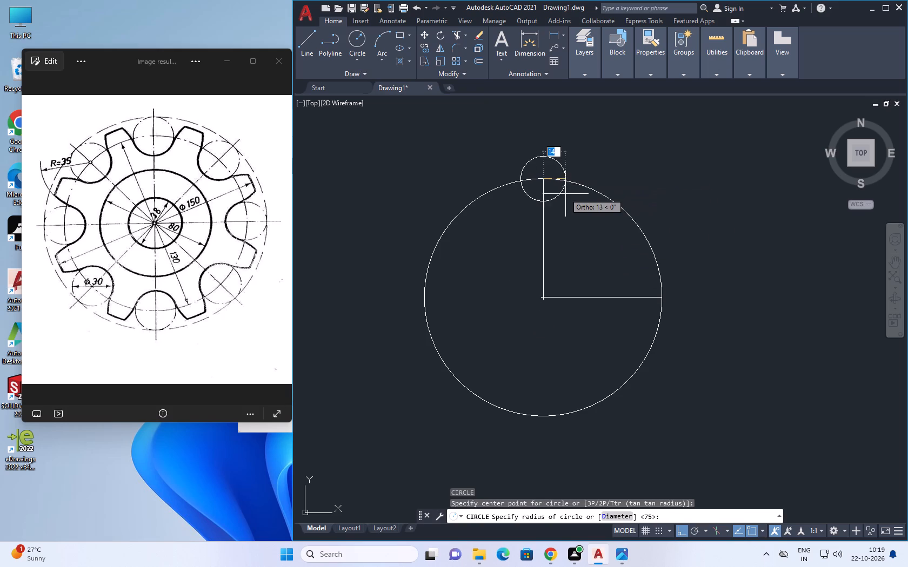
text(15)
key(Return)
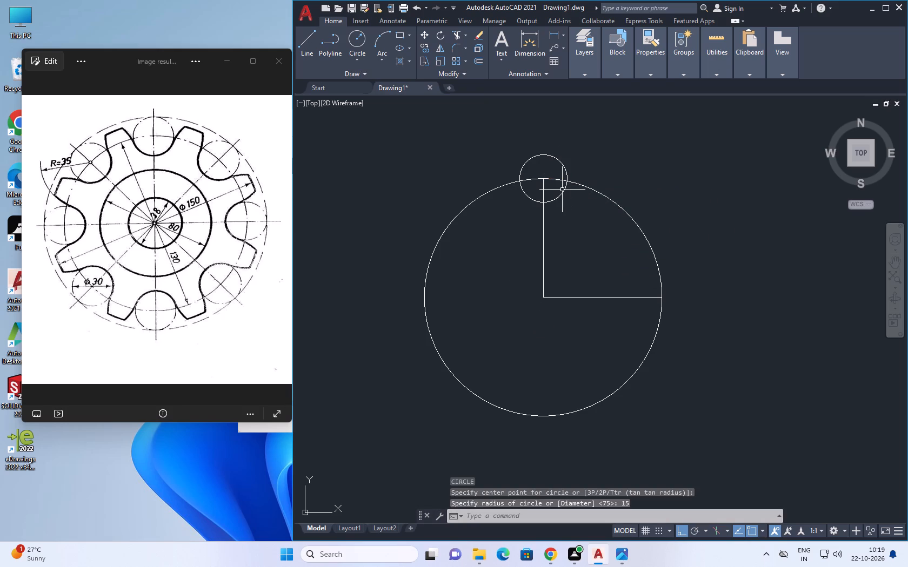
Check the small circle's diameter with a linear dimension preview, then cancel it without placing the dimension.
scroll(509, 144, up, 1)
middle_drag(524, 175, 528, 194)
key(d)
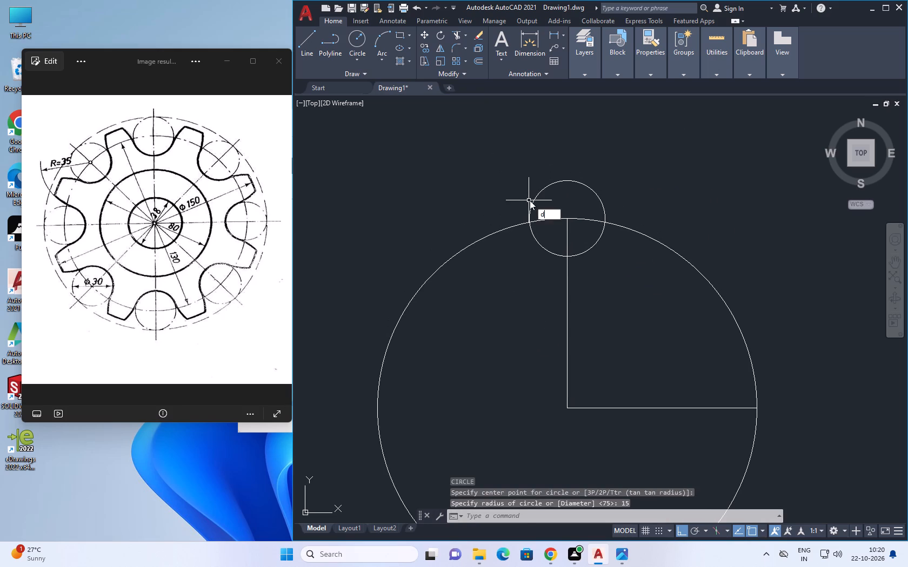
key(l)
key(i)
key(space)
key(space)
click(563, 182)
key(Escape)
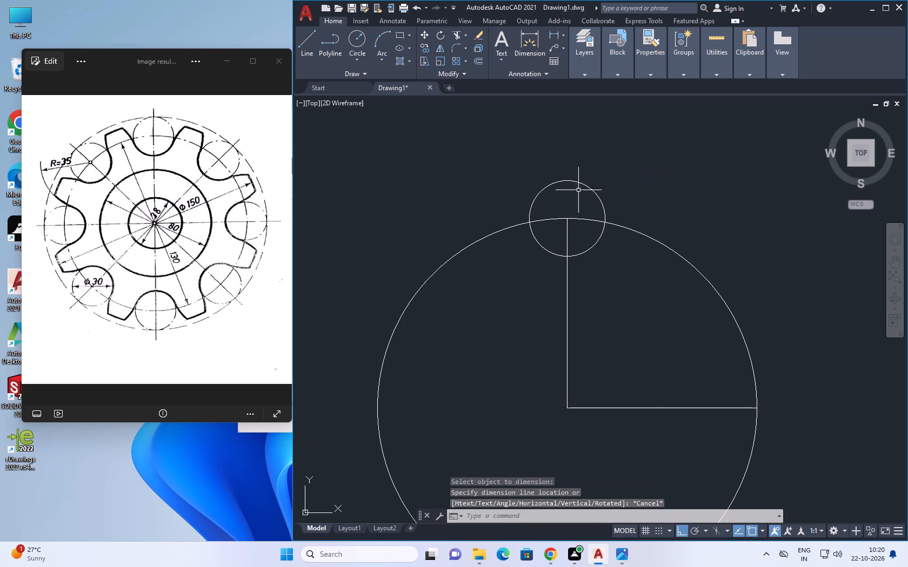
Trim away the parts of the large circle and the vertical line that lie inside the small circle.
middle_drag(582, 254, 584, 236)
key(y)
key(Escape)
key(Escape)
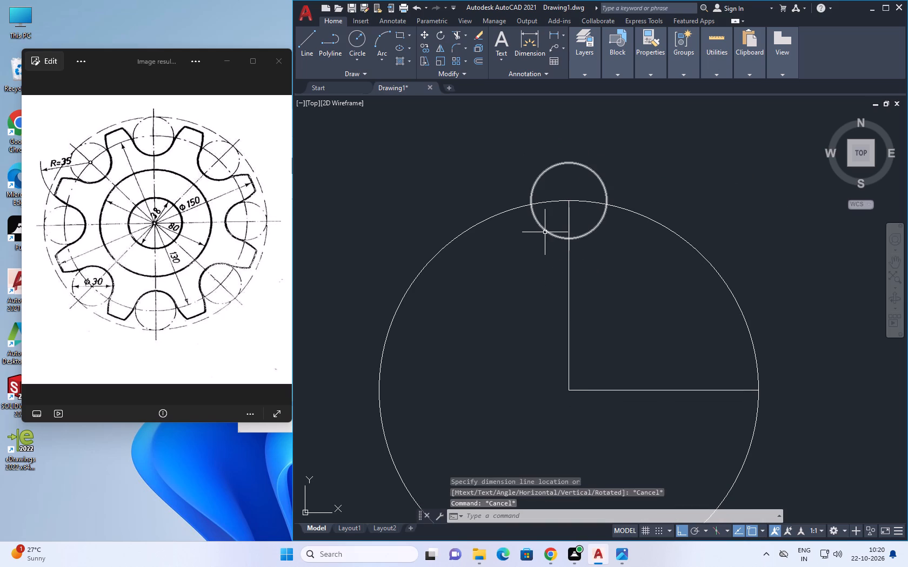
key(t)
key(r)
key(space)
key(space)
click(564, 201)
click(593, 206)
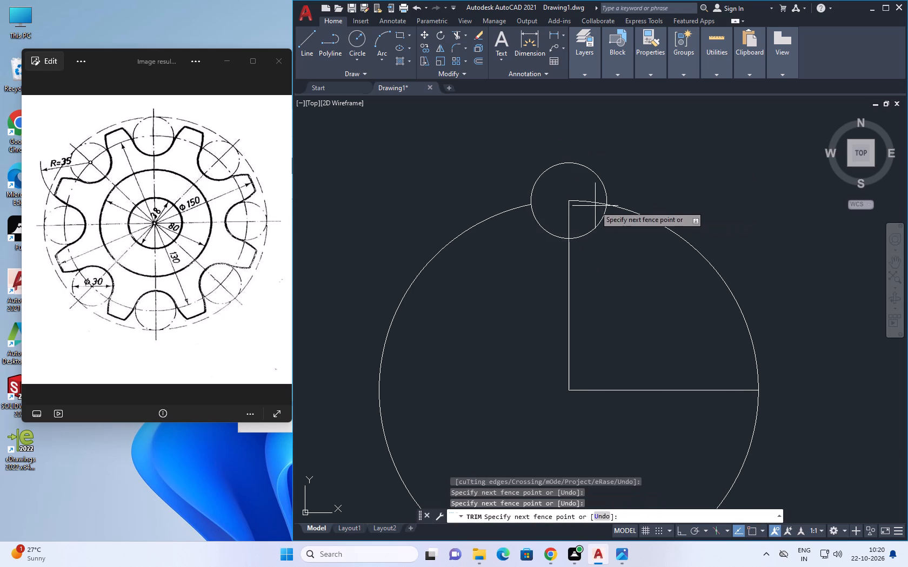
click(584, 201)
click(575, 218)
click(563, 203)
key(Escape)
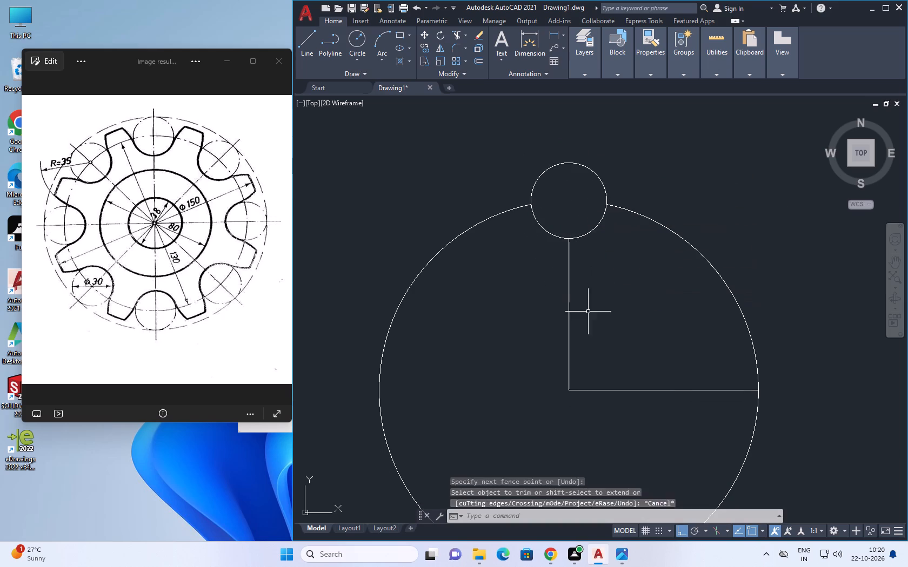
key(Escape)
Create a polar array of the small 15 mm radius circle around the large circle's center.
middle_drag(585, 310, 550, 281)
scroll(551, 271, down, 1)
middle_drag(550, 273, 553, 286)
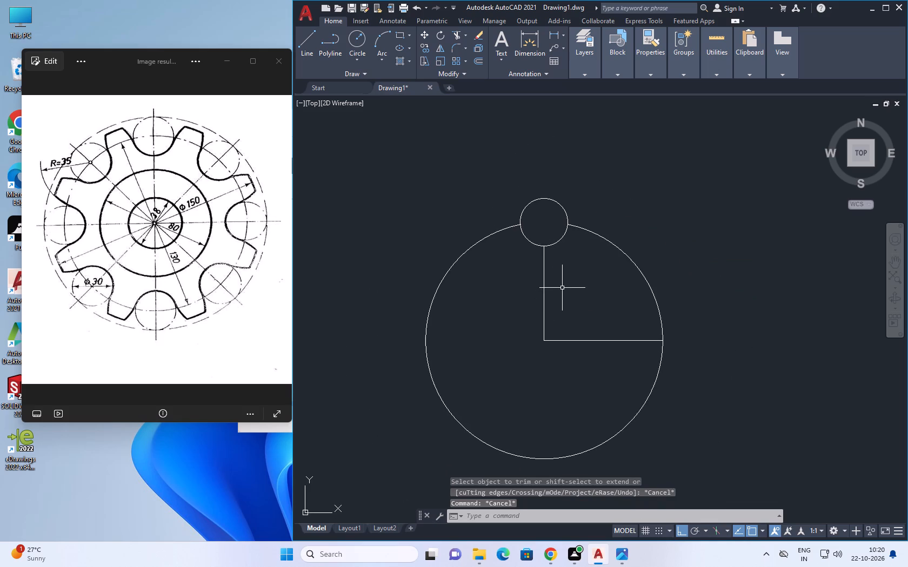
middle_drag(565, 287, 578, 285)
scroll(573, 286, down, 1)
scroll(577, 312, up, 1)
middle_drag(577, 319, 577, 327)
scroll(577, 323, up, 1)
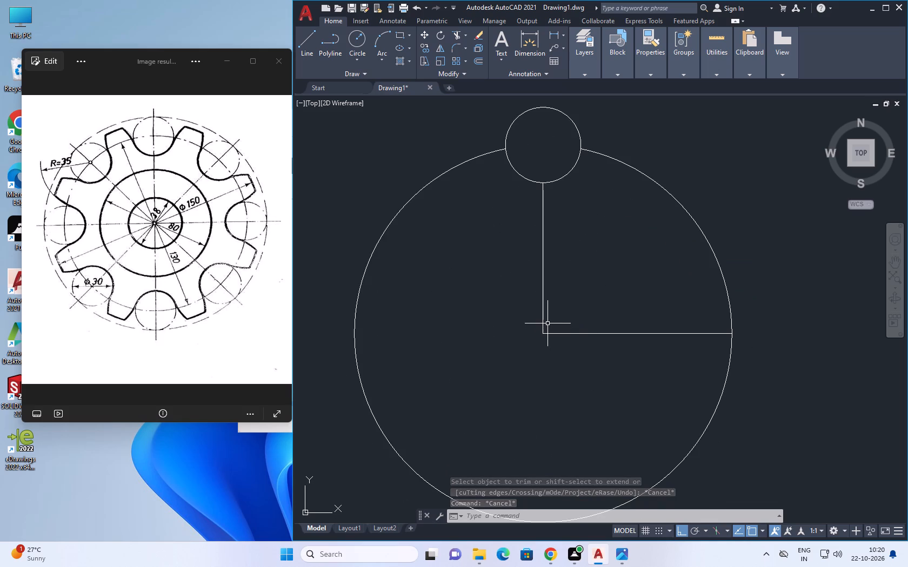
key(a)
key(r)
key(space)
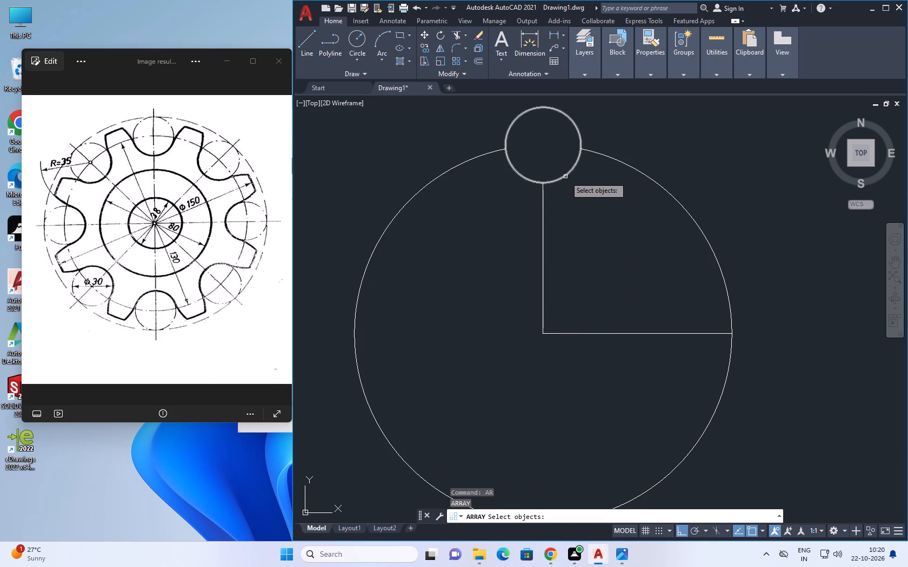
click(565, 177)
key(space)
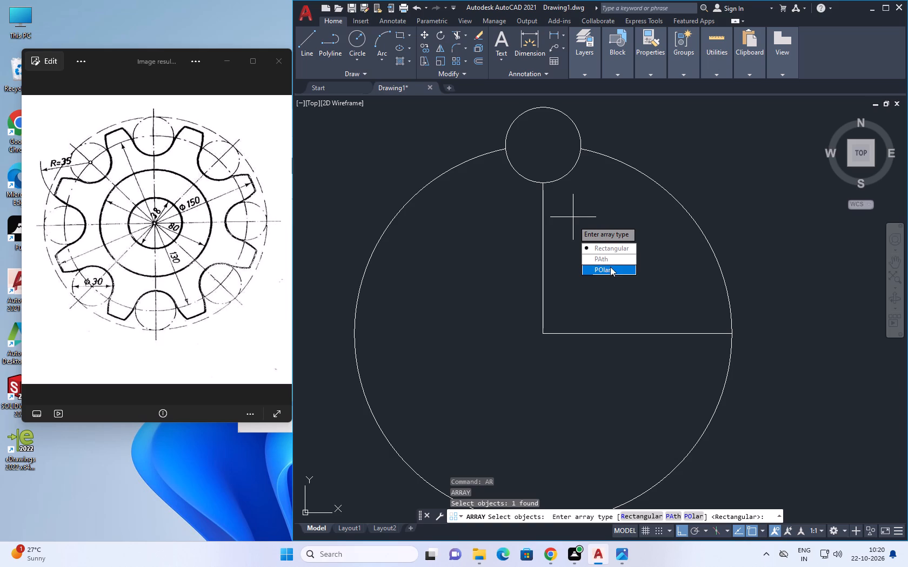
click(609, 269)
click(543, 335)
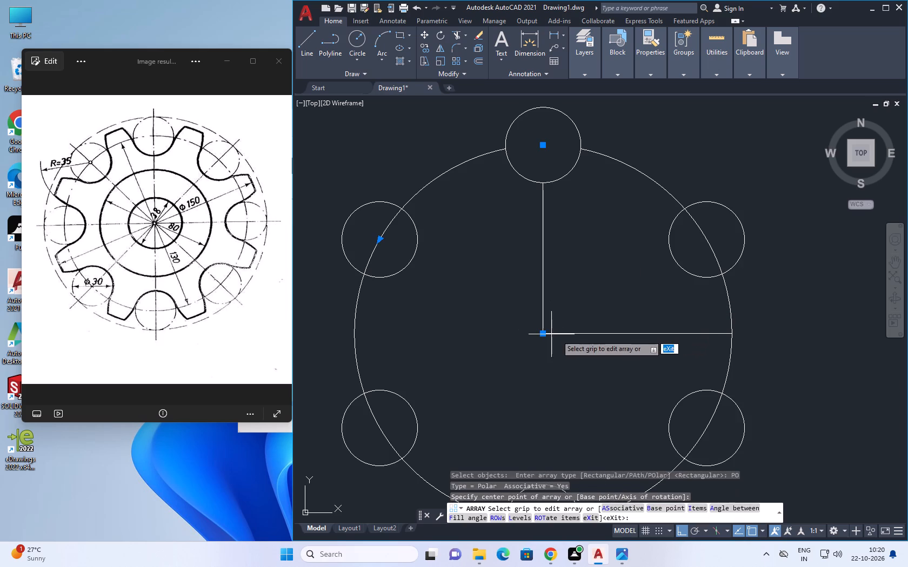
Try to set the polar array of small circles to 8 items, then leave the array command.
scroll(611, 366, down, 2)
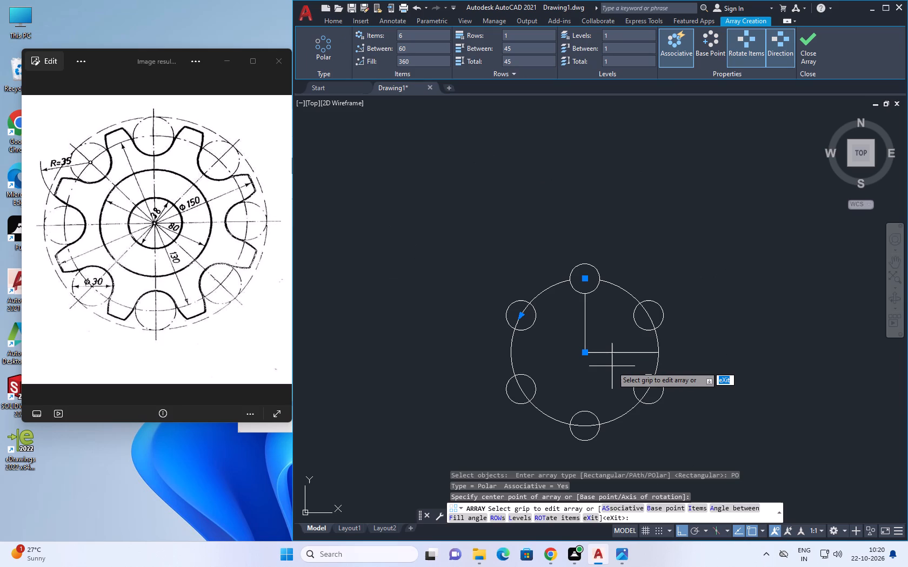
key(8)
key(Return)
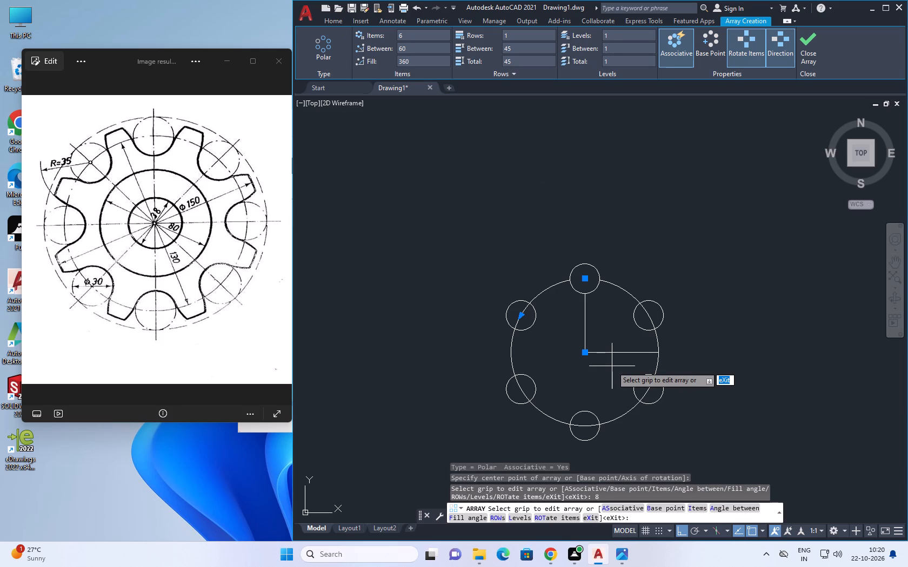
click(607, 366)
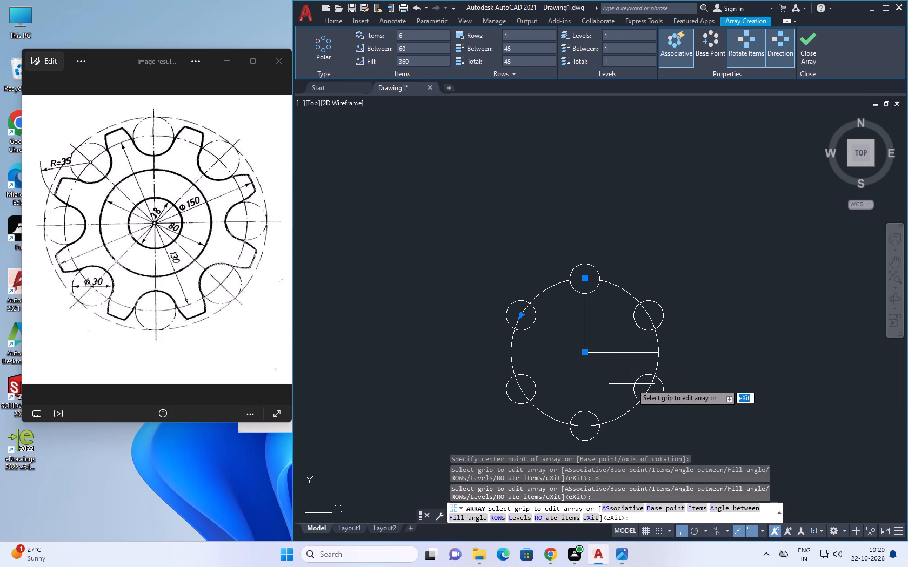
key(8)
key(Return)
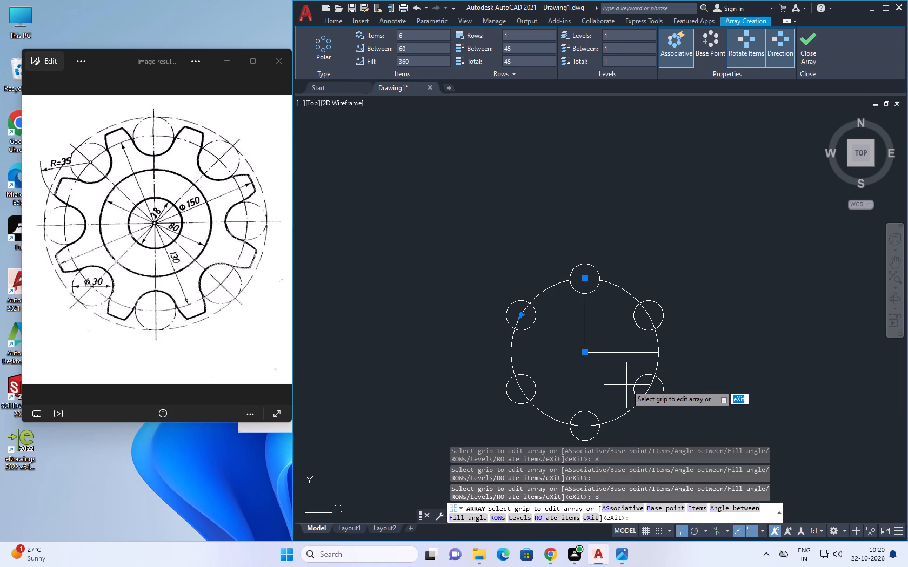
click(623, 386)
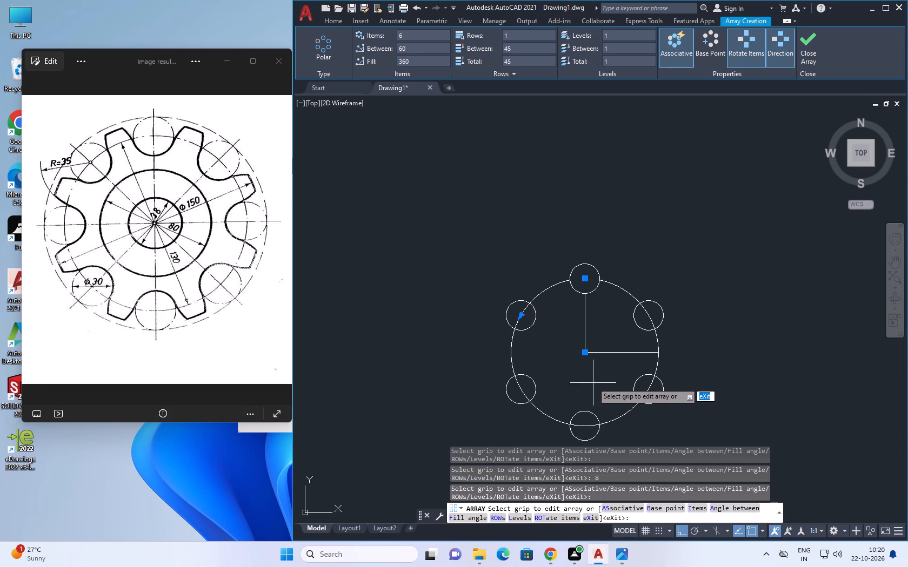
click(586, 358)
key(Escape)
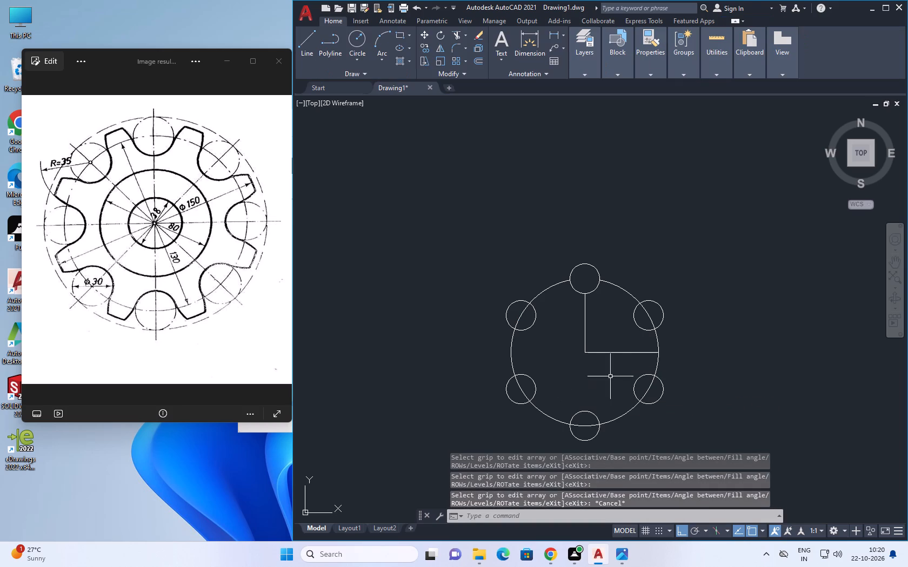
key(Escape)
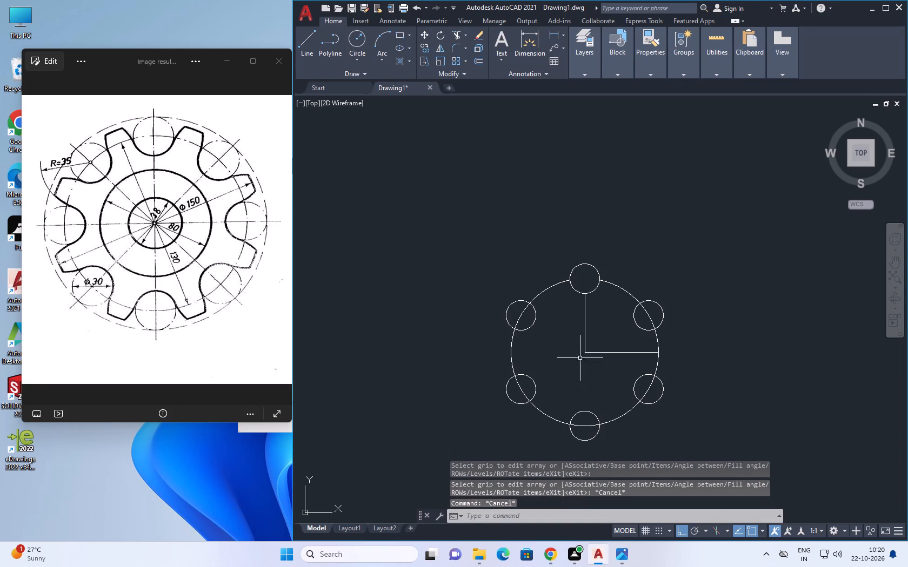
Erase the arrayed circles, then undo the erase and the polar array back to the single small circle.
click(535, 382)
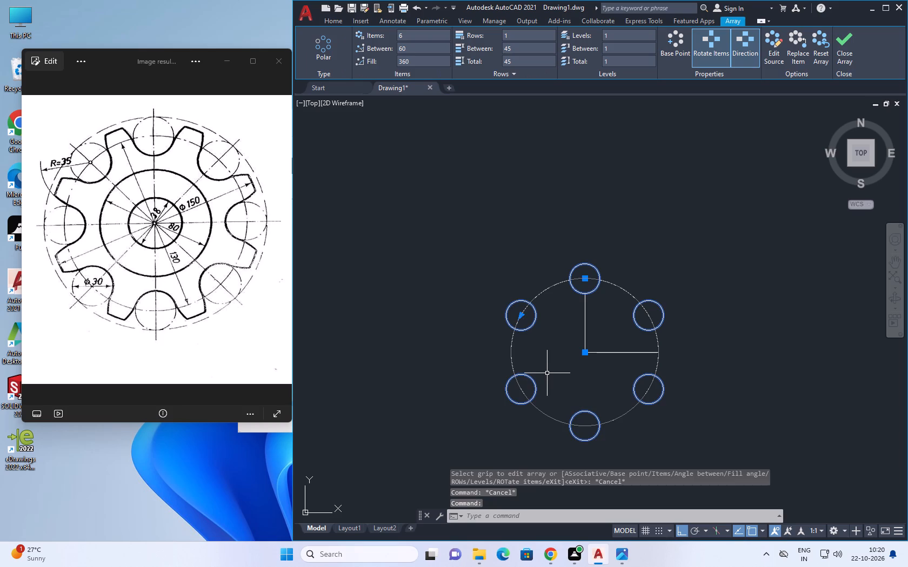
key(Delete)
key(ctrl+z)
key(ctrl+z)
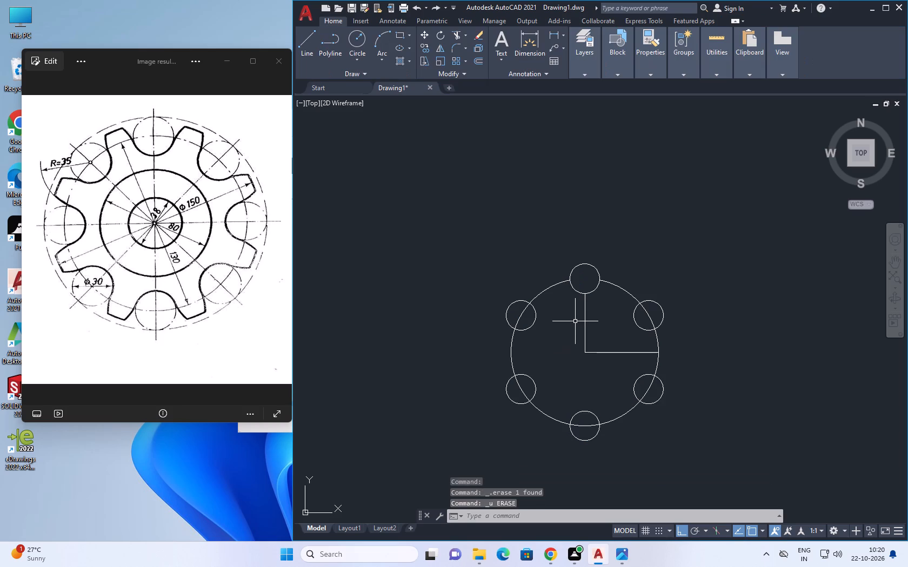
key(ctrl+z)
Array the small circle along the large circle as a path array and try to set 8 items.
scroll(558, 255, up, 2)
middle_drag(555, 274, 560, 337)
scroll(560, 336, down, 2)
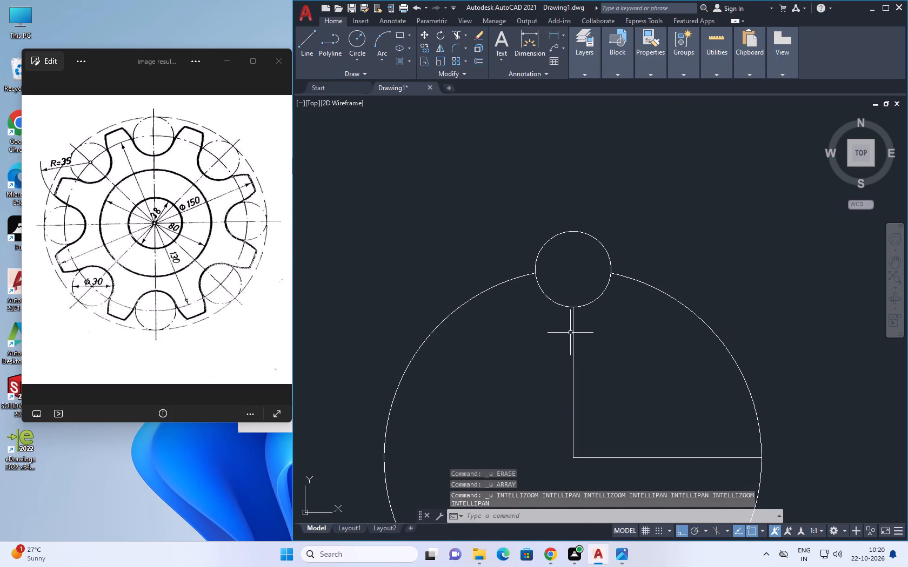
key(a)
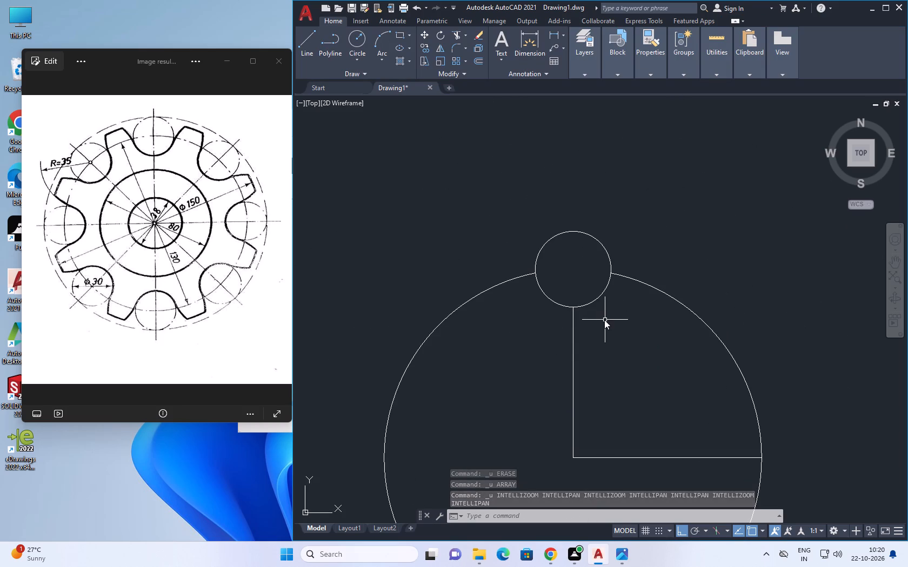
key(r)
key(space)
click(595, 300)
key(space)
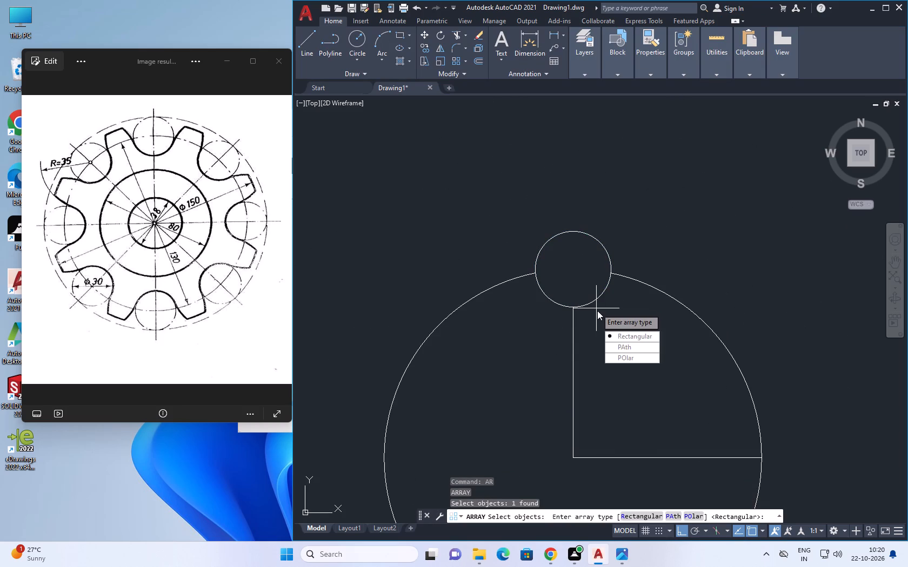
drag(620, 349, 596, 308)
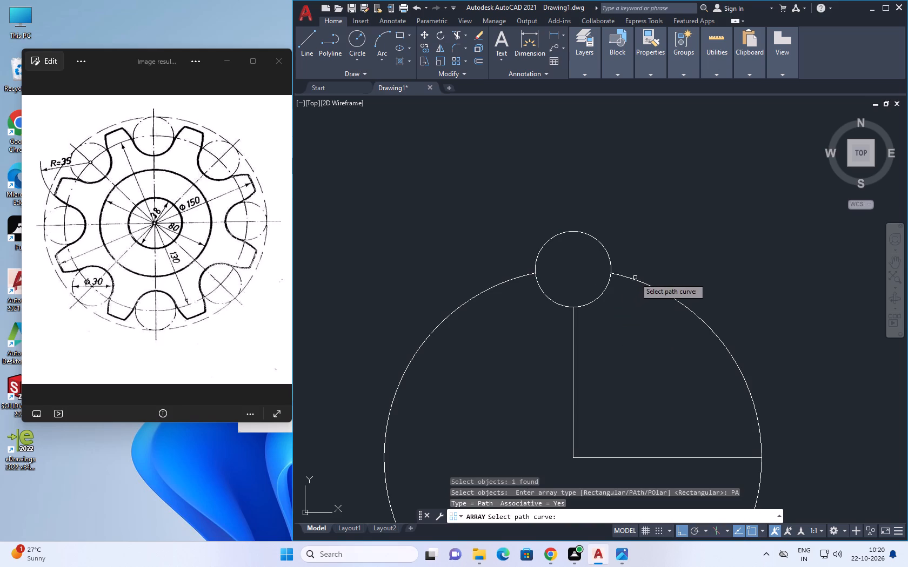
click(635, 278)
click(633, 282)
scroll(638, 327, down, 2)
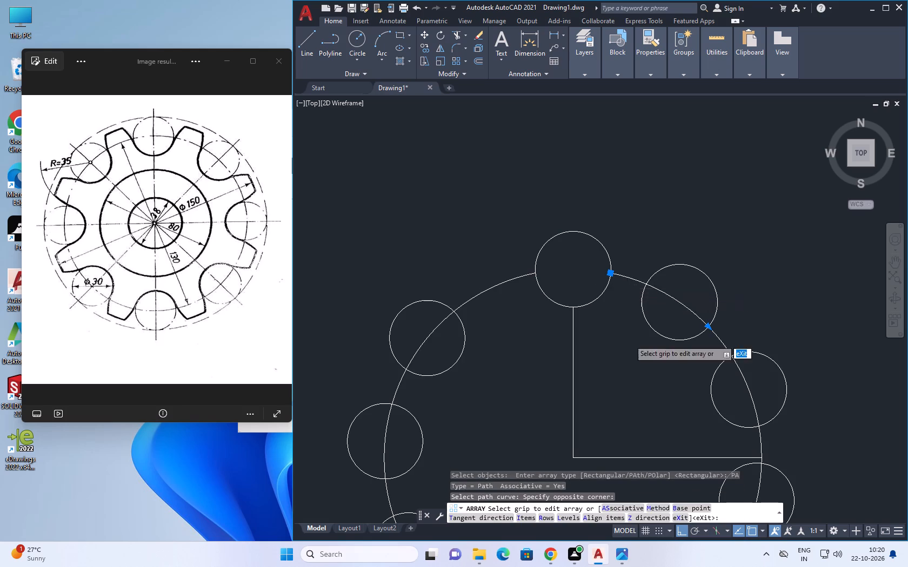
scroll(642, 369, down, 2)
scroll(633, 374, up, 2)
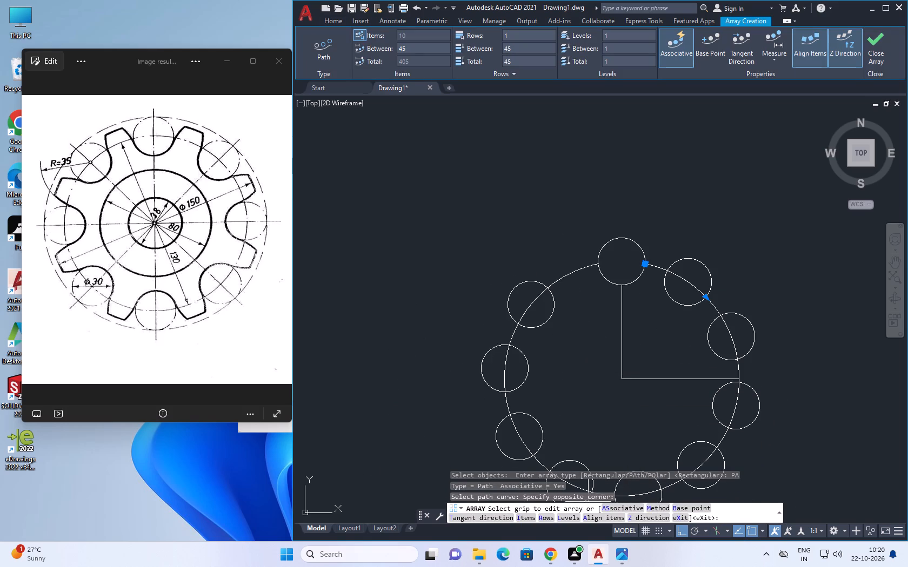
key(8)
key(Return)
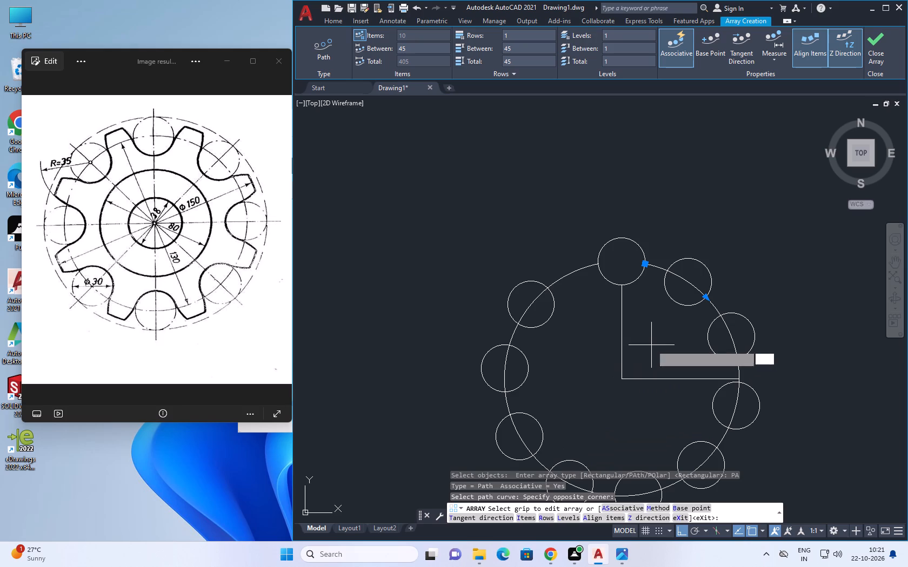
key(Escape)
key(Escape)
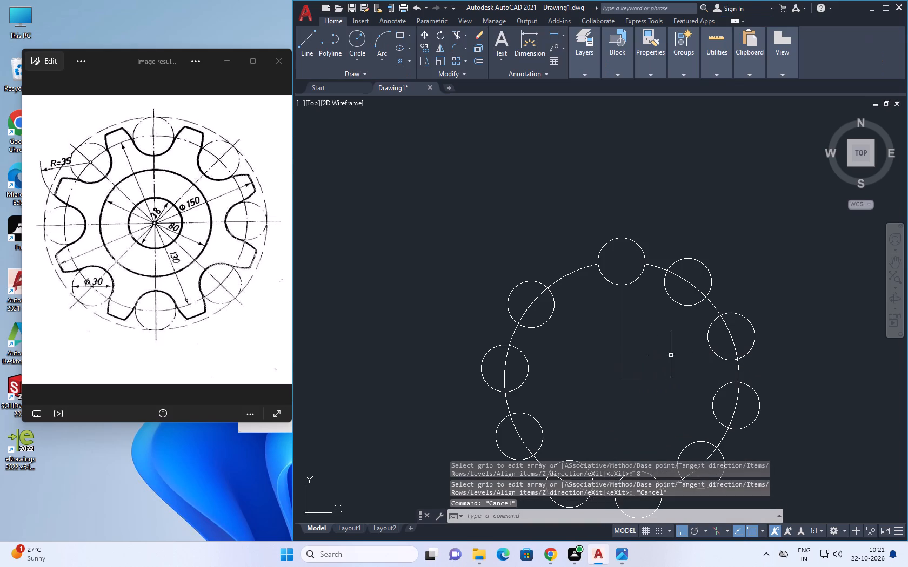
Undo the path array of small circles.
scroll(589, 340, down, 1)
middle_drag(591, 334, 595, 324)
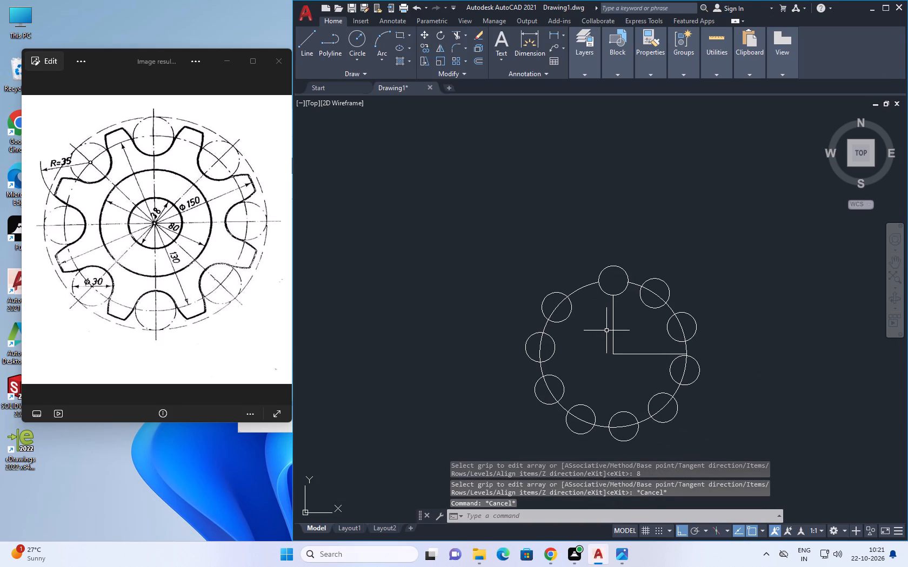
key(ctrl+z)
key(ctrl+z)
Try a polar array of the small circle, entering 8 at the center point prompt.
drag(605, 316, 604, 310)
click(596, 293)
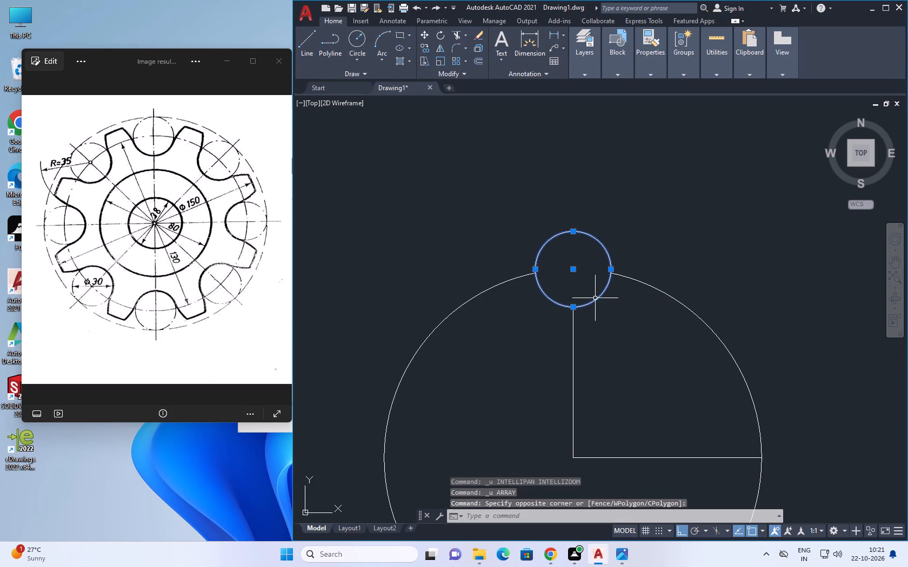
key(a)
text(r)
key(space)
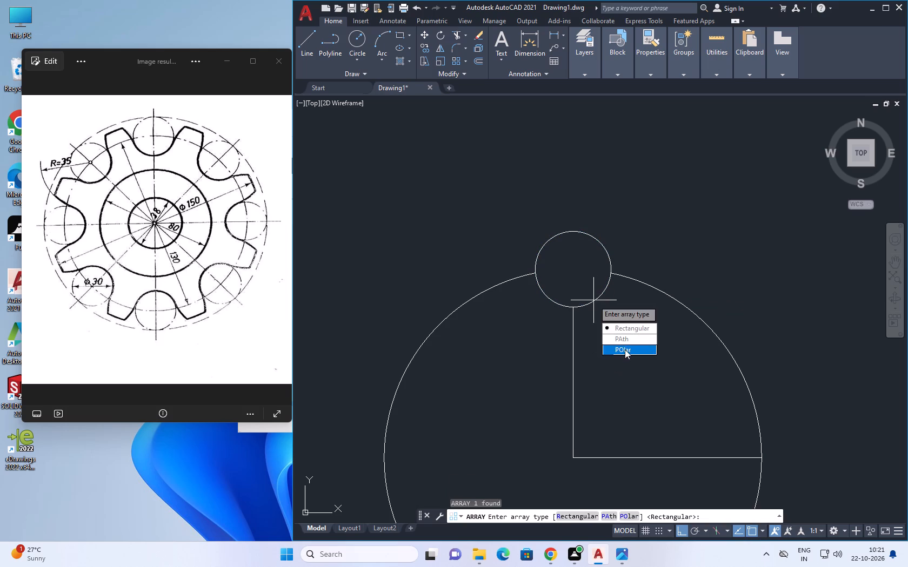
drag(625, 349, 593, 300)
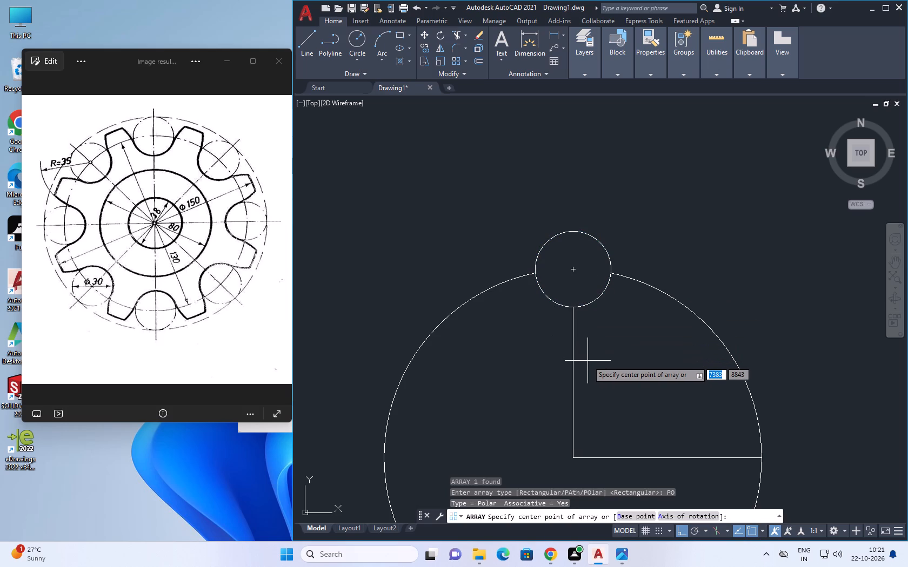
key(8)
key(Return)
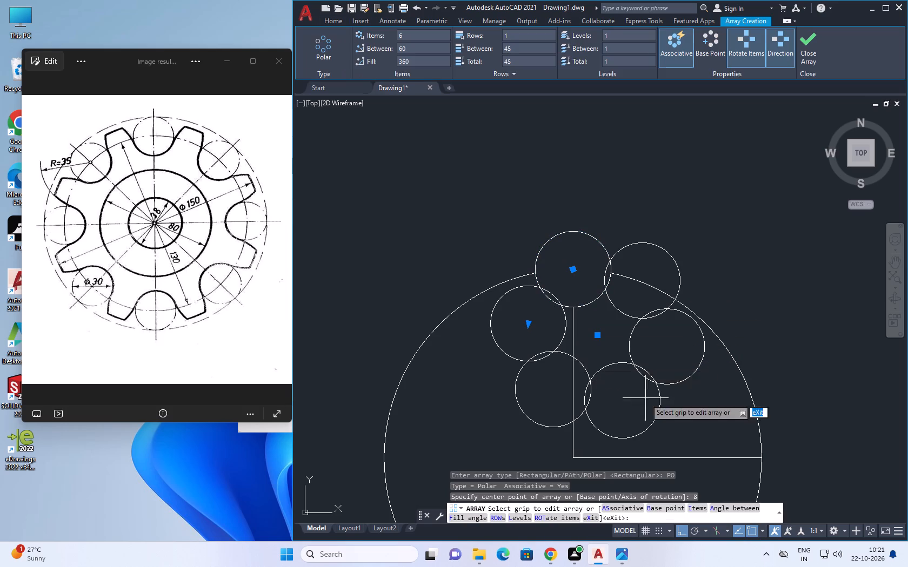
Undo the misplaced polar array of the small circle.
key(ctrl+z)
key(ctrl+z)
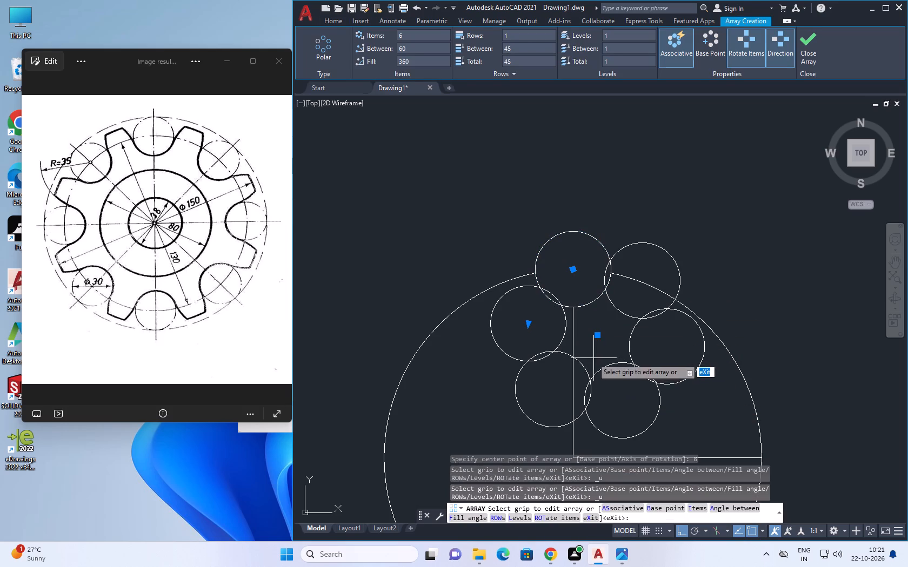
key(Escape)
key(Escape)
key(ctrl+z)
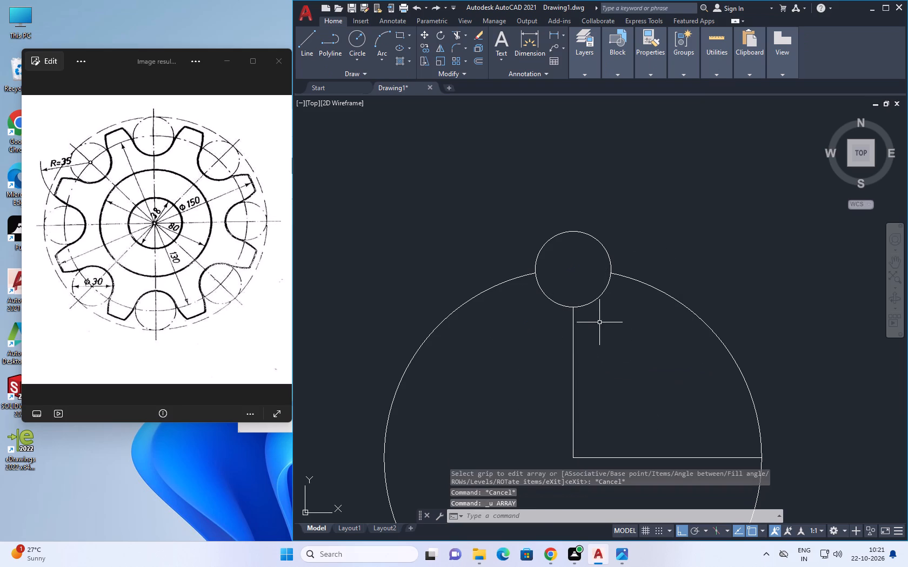
Create a polar array of the small circle around the large circle's center with 8 items filling 360 degrees.
drag(602, 321, 600, 310)
click(587, 292)
key(a)
key(r)
key(space)
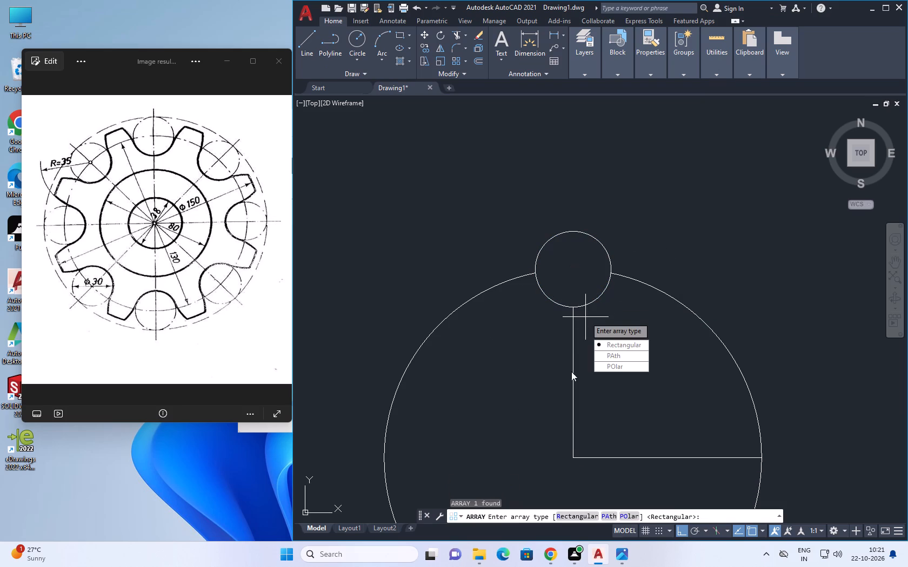
drag(617, 364, 585, 317)
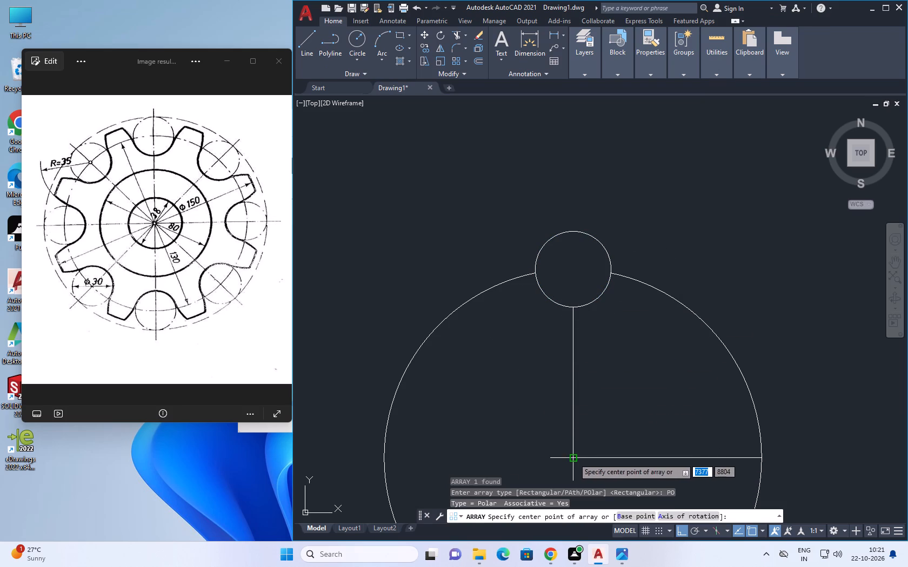
click(573, 458)
scroll(592, 428, down, 3)
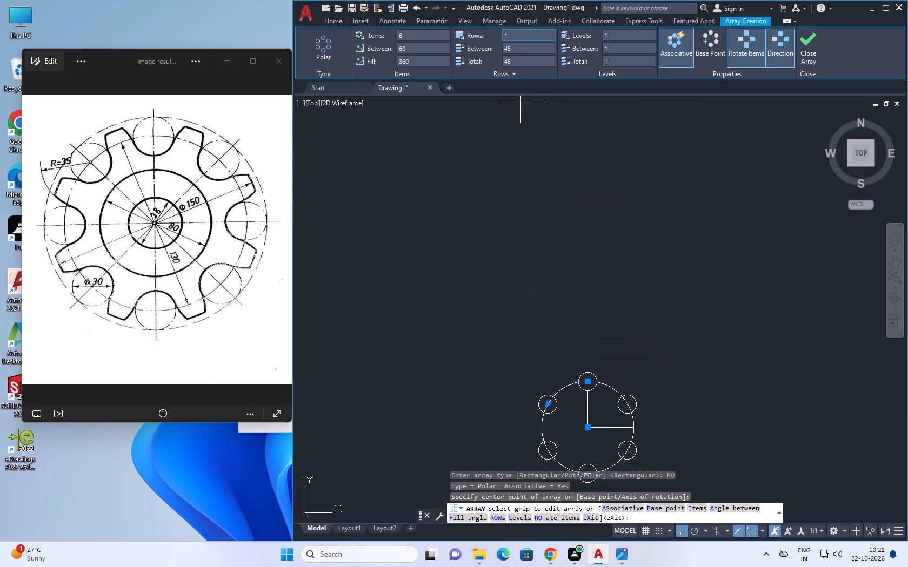
click(524, 39)
drag(432, 35, 397, 38)
key(8)
key(Return)
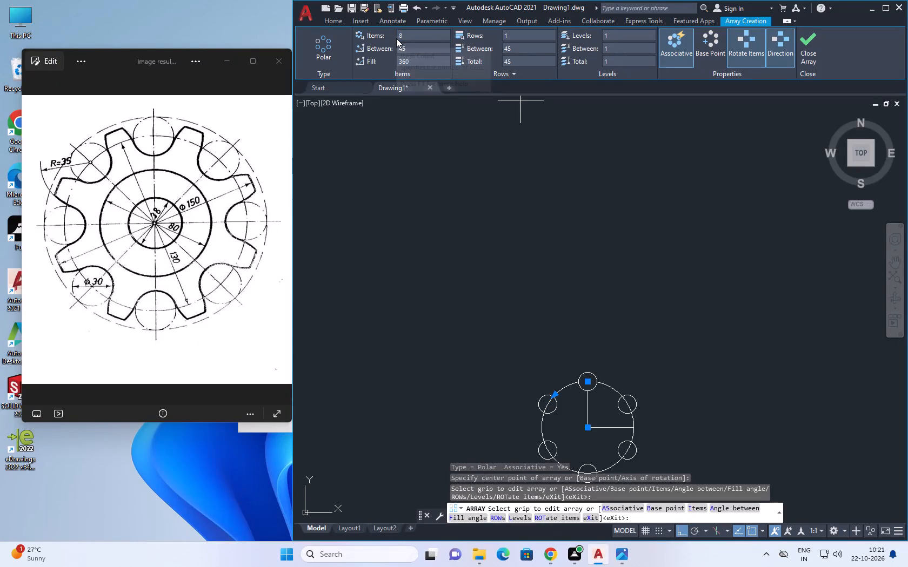
scroll(570, 271, down, 2)
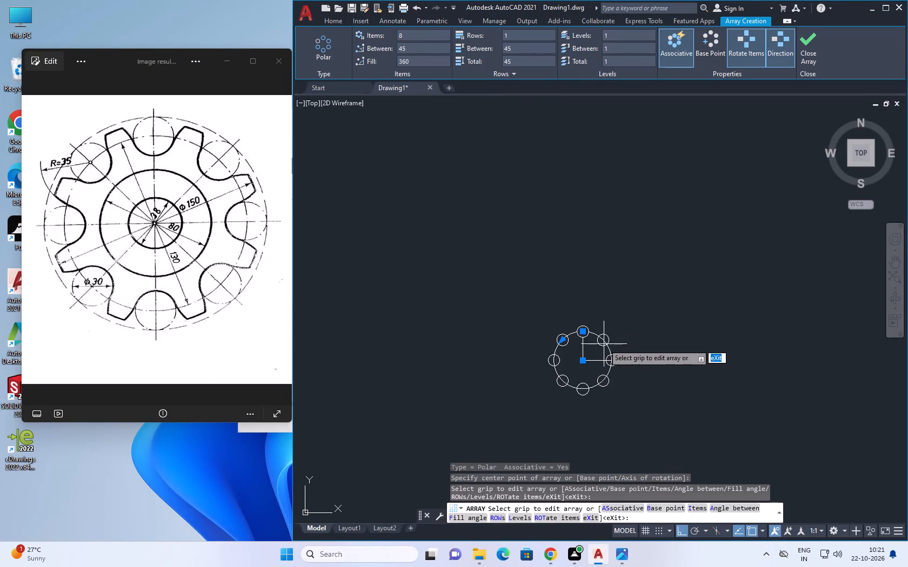
key(Escape)
key(Escape)
scroll(595, 358, up, 5)
key(Escape)
key(Escape)
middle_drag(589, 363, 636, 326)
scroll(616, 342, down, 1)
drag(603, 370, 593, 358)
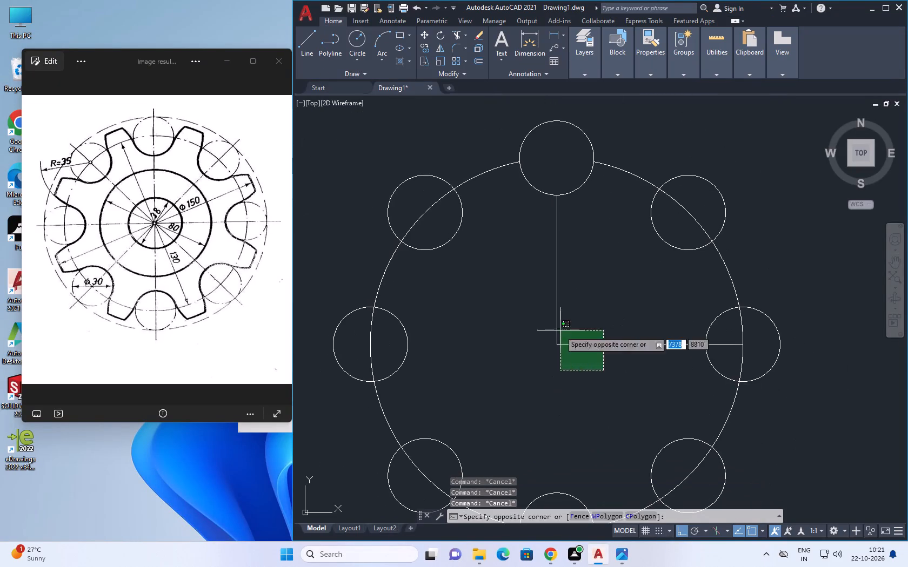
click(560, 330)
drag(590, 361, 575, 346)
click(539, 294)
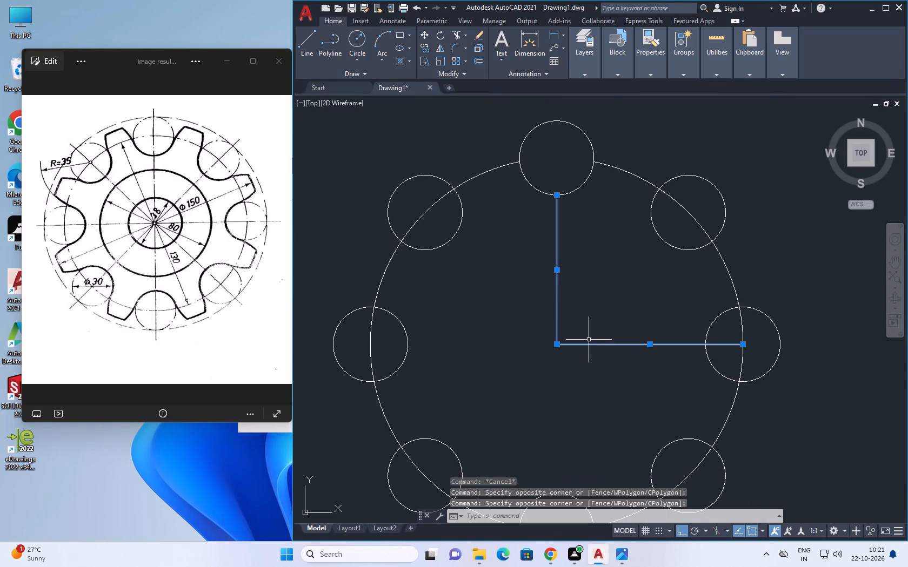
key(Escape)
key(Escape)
Trim away the 150 mm circle's arcs inside the upper-left and upper-right 30 mm circles.
middle_drag(454, 223, 470, 208)
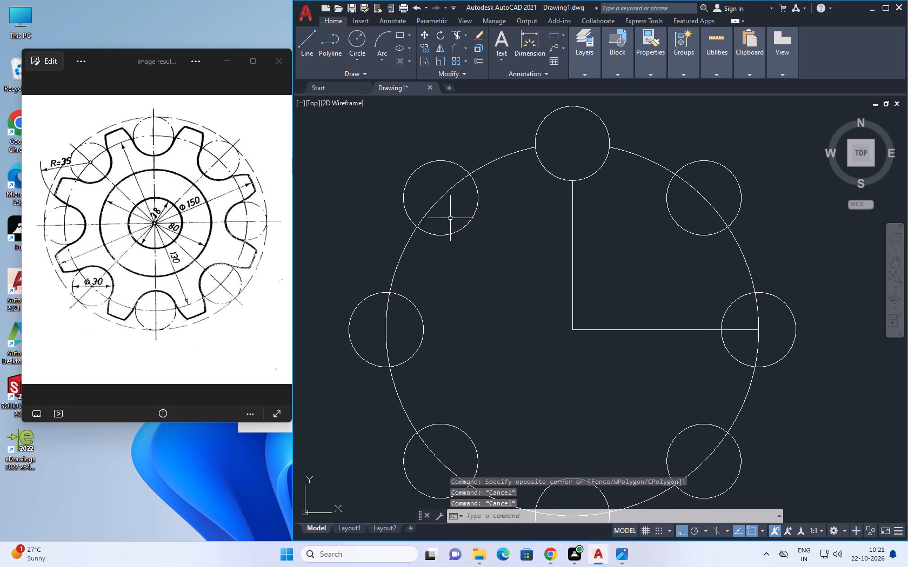
key(t)
key(r)
key(space)
key(space)
scroll(442, 207, up, 3)
click(457, 218)
click(399, 173)
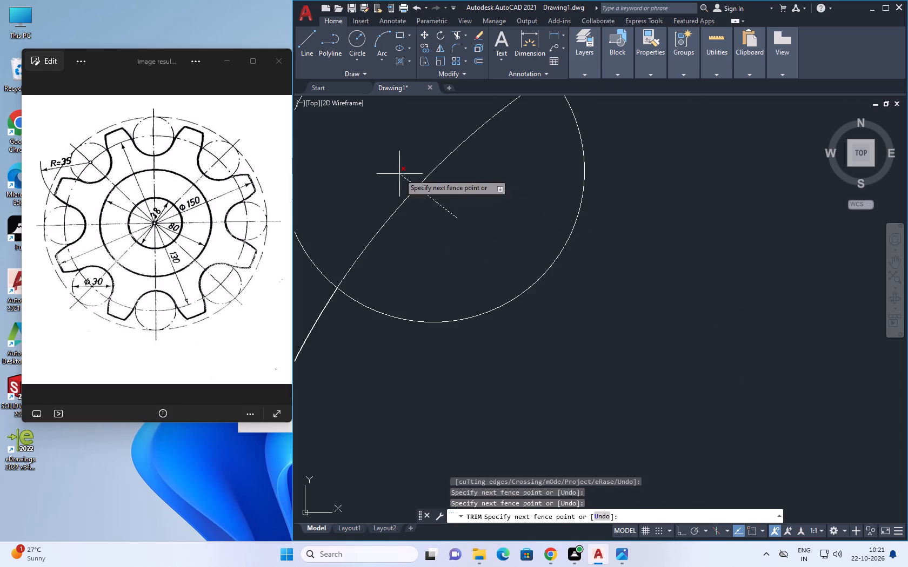
scroll(419, 237, down, 4)
scroll(603, 210, up, 3)
drag(595, 230, 577, 242)
click(519, 263)
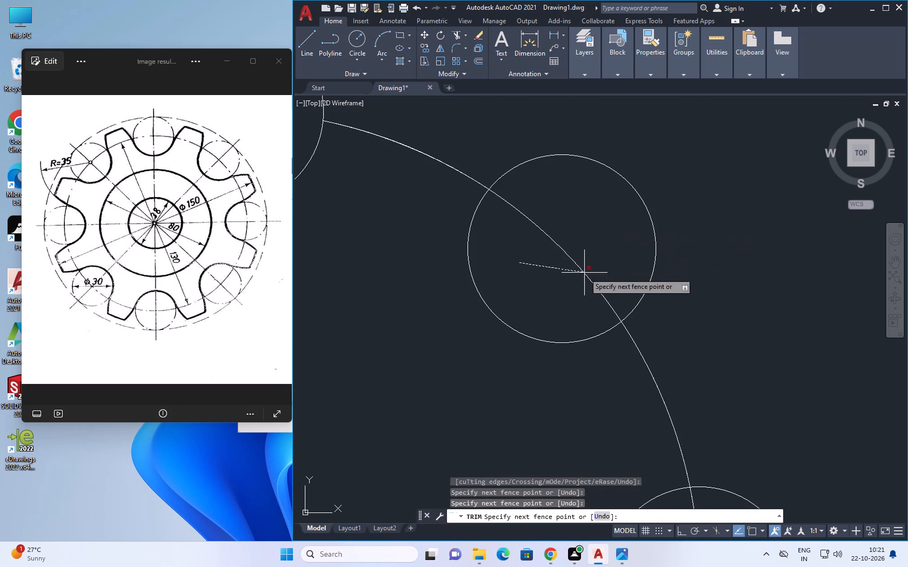
click(602, 234)
Trim away the 150 mm circle's arc inside the 30 mm circle at the east side of the gear.
scroll(526, 317, down, 4)
middle_drag(548, 288, 580, 233)
scroll(587, 267, up, 5)
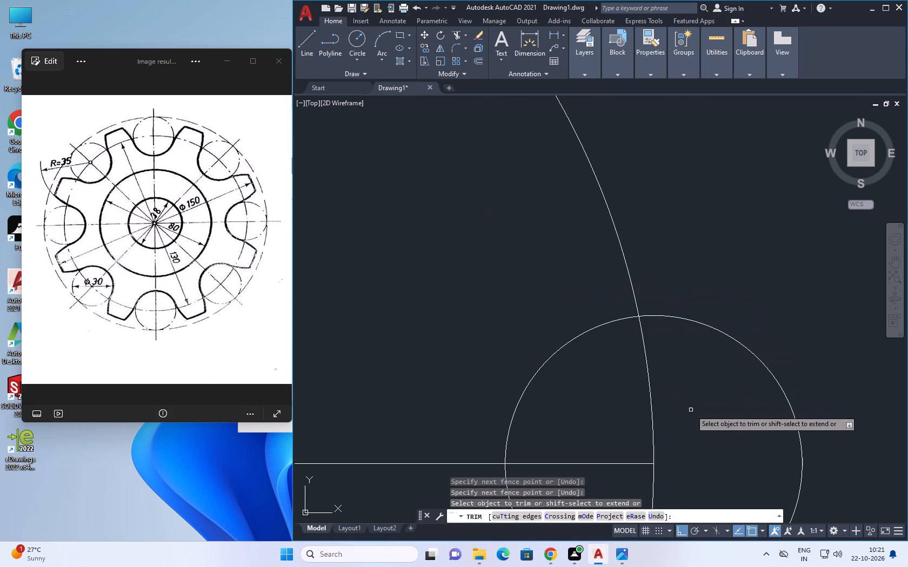
scroll(657, 380, down, 2)
middle_drag(644, 354, 642, 317)
drag(669, 384, 661, 375)
click(633, 337)
drag(664, 399, 656, 395)
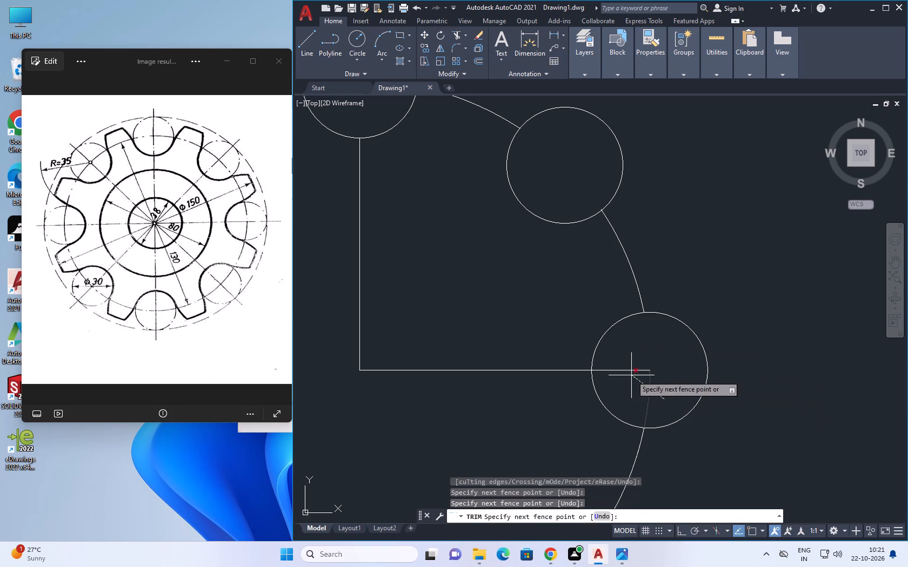
click(631, 375)
Trim away the 150 mm circle's arc inside the 30 mm circle at the west side of the gear.
scroll(605, 413, down, 4)
scroll(693, 302, down, 1)
scroll(603, 369, up, 2)
middle_drag(640, 288, 562, 336)
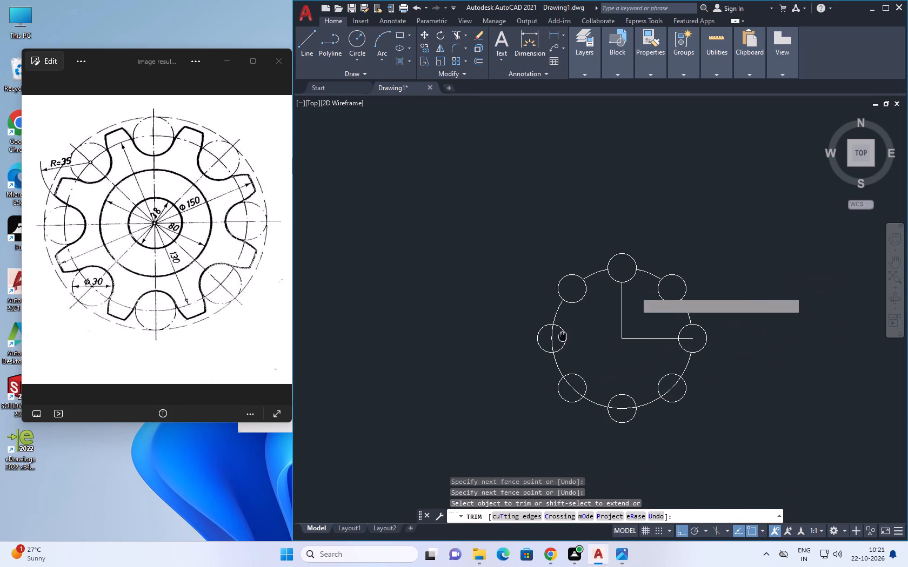
middle_drag(562, 336, 558, 337)
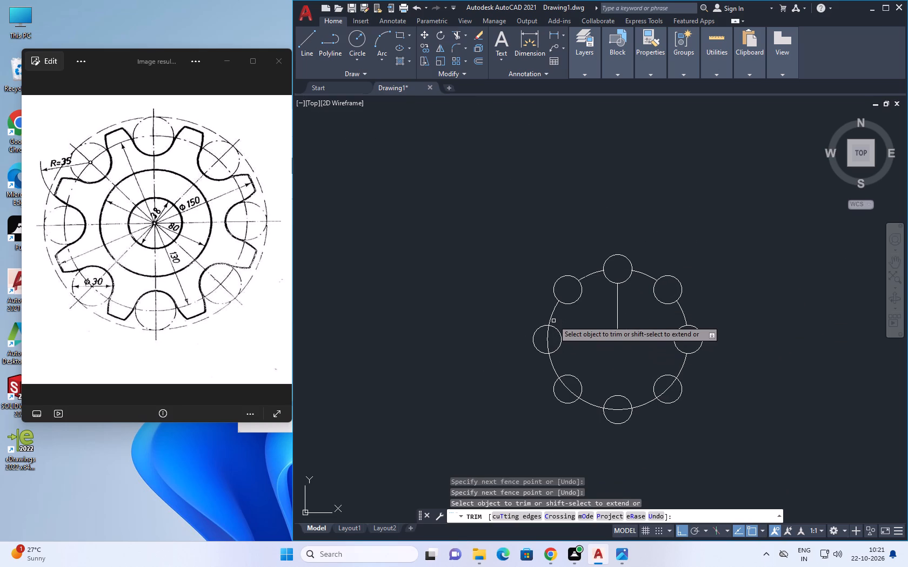
scroll(546, 335, up, 4)
drag(599, 361, 579, 358)
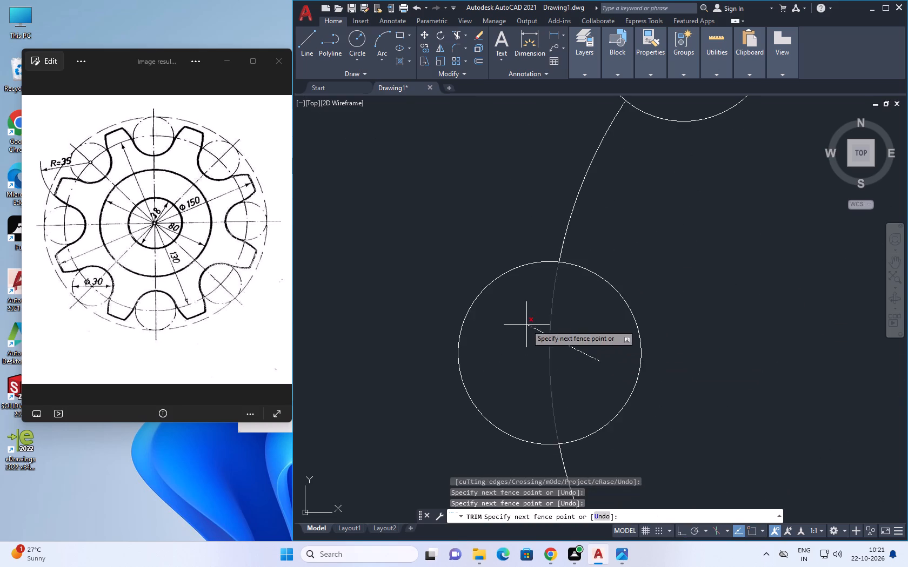
click(526, 325)
Trim away the 150 mm circle's arcs inside the lower-left, bottom and lower-right 30 mm circles.
scroll(580, 400, up, 1)
scroll(556, 395, down, 3)
middle_drag(569, 332, 576, 253)
drag(606, 401, 612, 391)
click(613, 373)
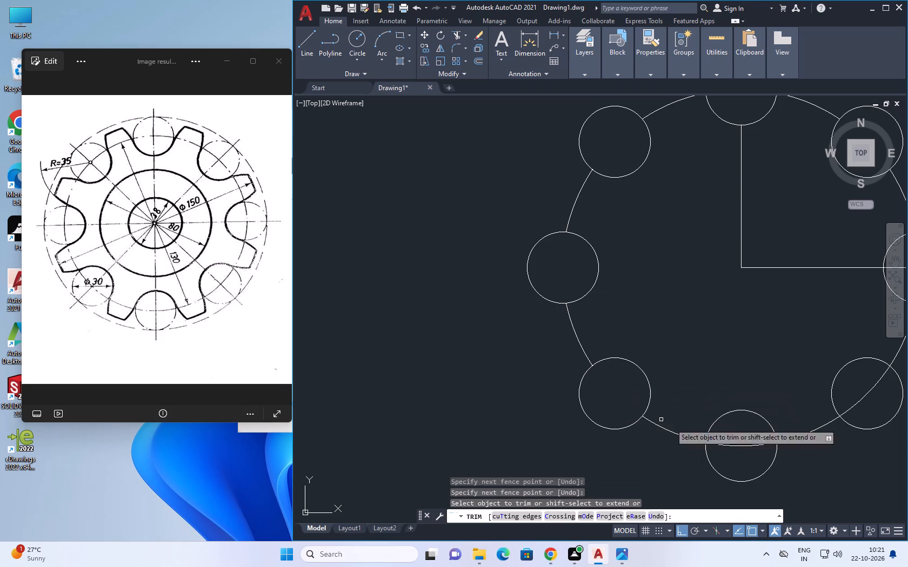
drag(730, 451, 732, 444)
click(732, 431)
middle_drag(797, 409, 570, 417)
drag(645, 422, 640, 421)
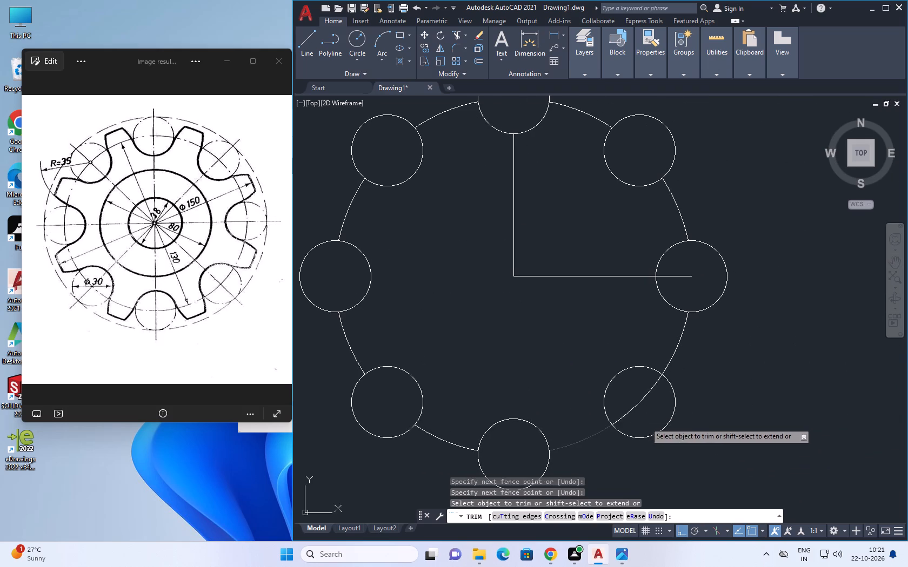
drag(640, 421, 631, 406)
click(619, 395)
key(Escape)
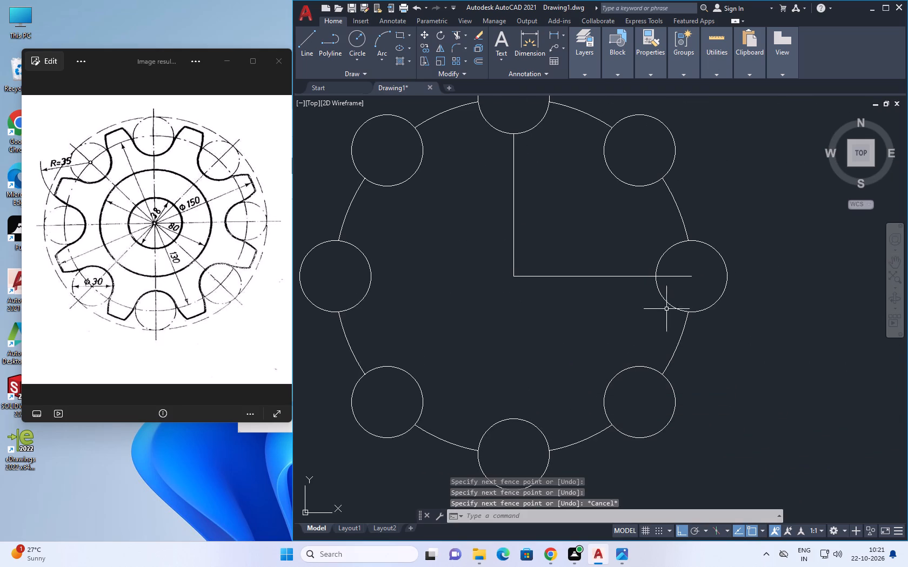
Turn on all object snap modes in the drafting settings.
middle_click(647, 418)
click(671, 531)
click(729, 533)
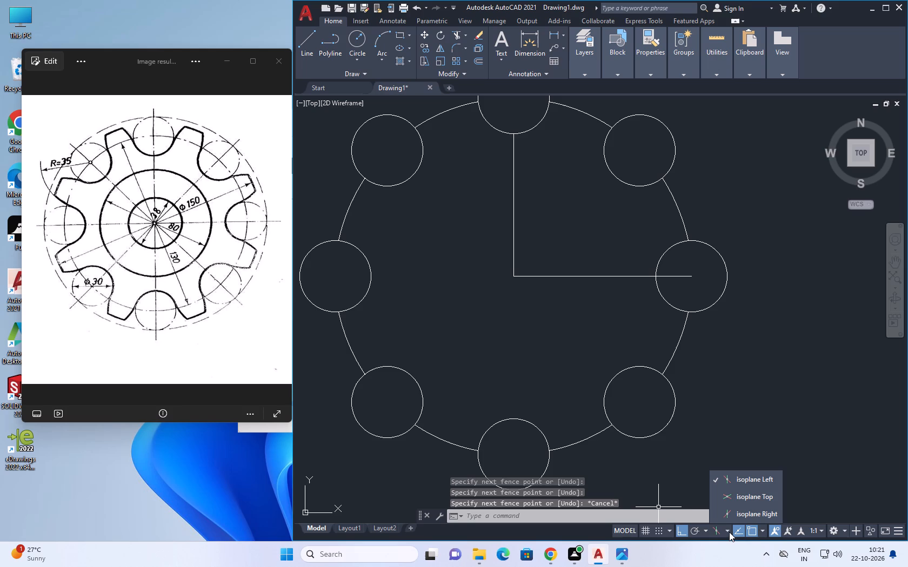
double_click(761, 532)
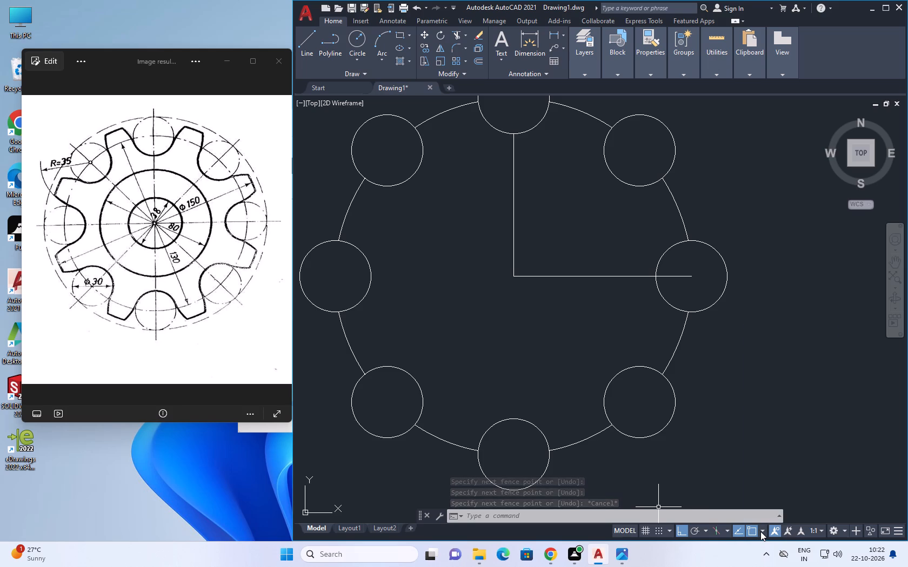
click(760, 531)
click(761, 518)
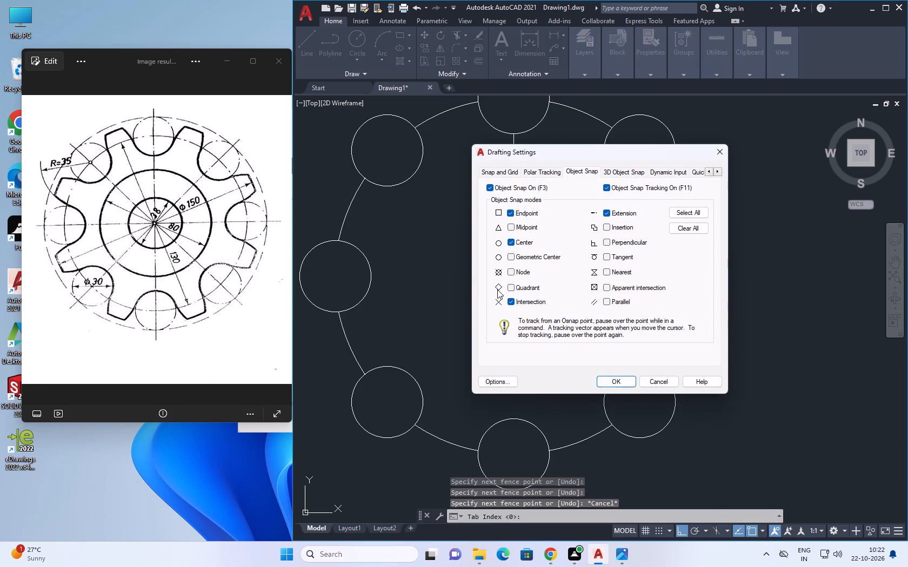
click(680, 213)
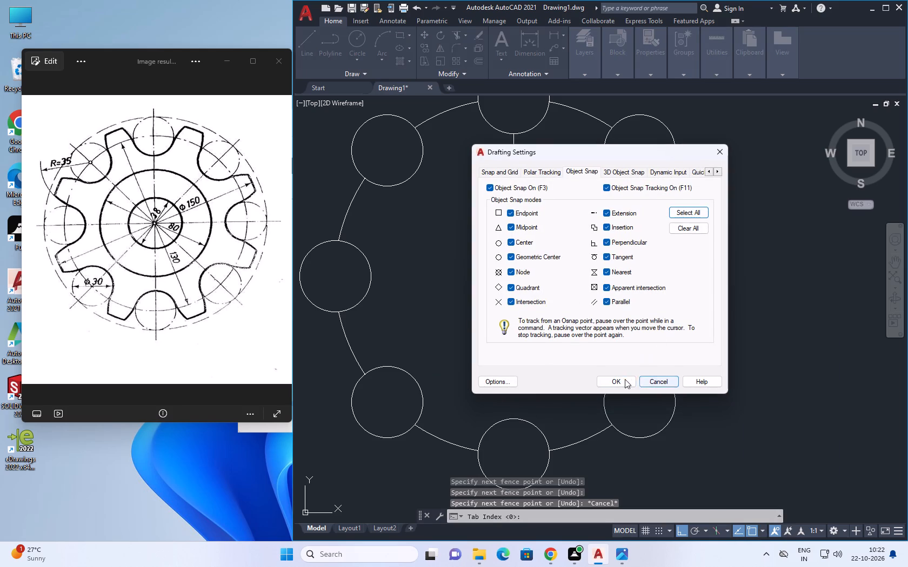
click(624, 379)
Check the remaining arc beside the lower-left small circle with a temporary linear dimension.
middle_drag(475, 230, 588, 262)
scroll(588, 262, down, 1)
middle_drag(566, 285, 551, 287)
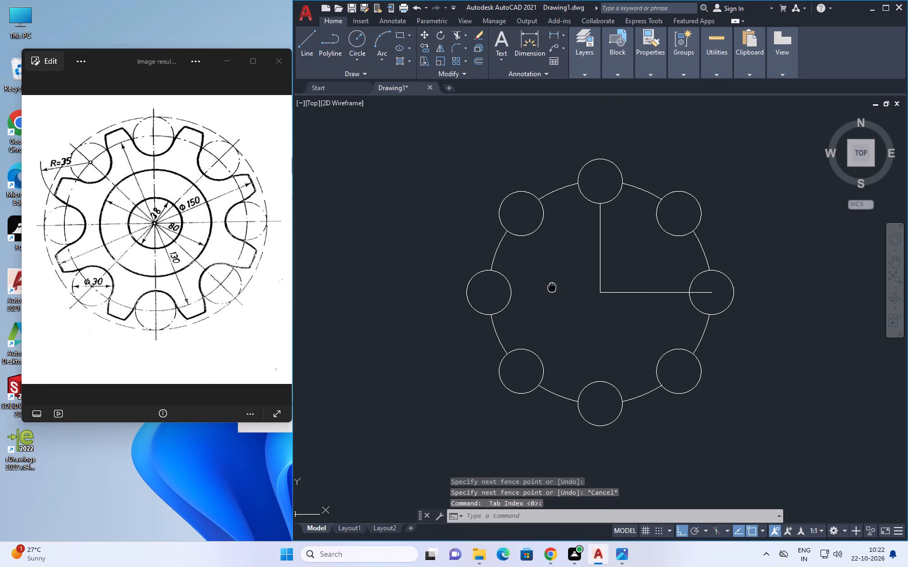
middle_drag(551, 287, 537, 282)
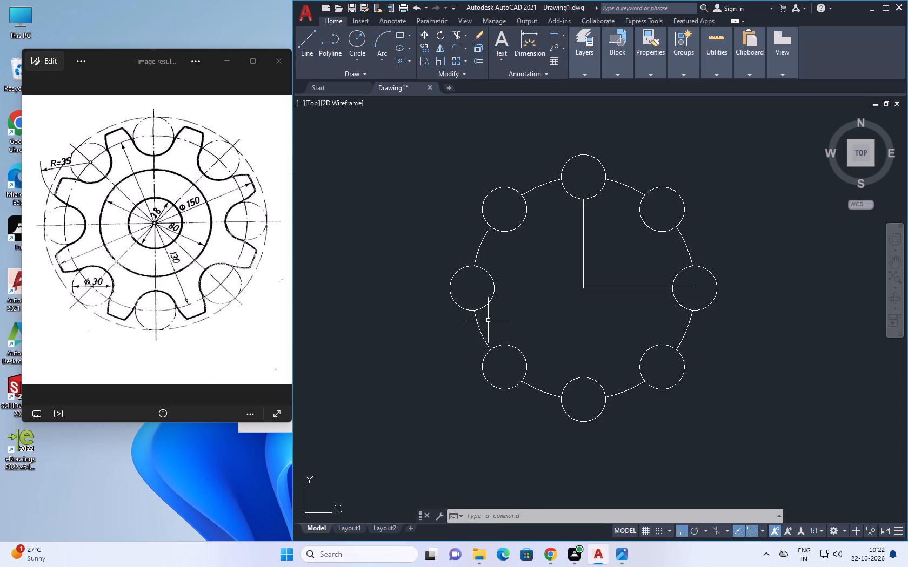
key(d)
key(l)
key(i)
key(space)
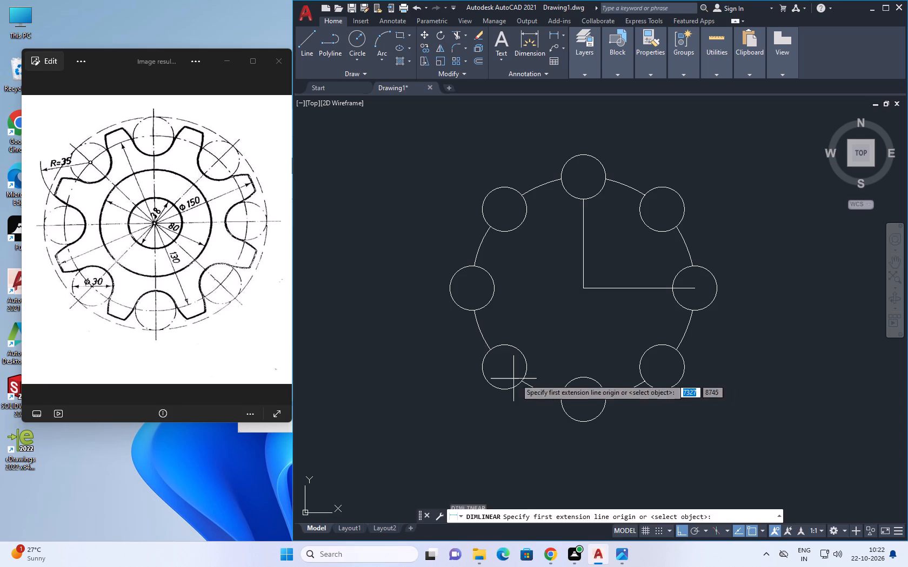
key(space)
click(535, 389)
key(Escape)
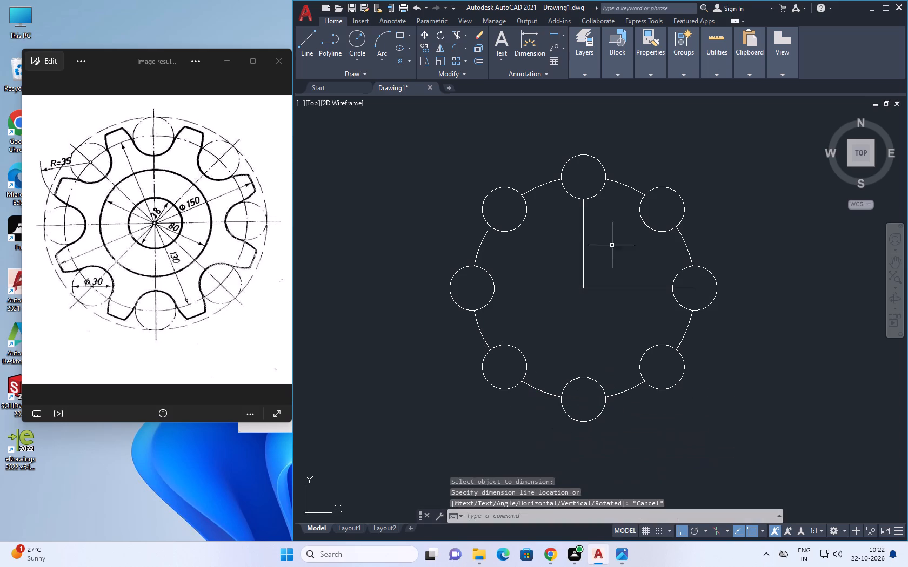
Measure the distance from the gear center to the east small circle's center with a temporary linear dimension.
key(space)
click(586, 288)
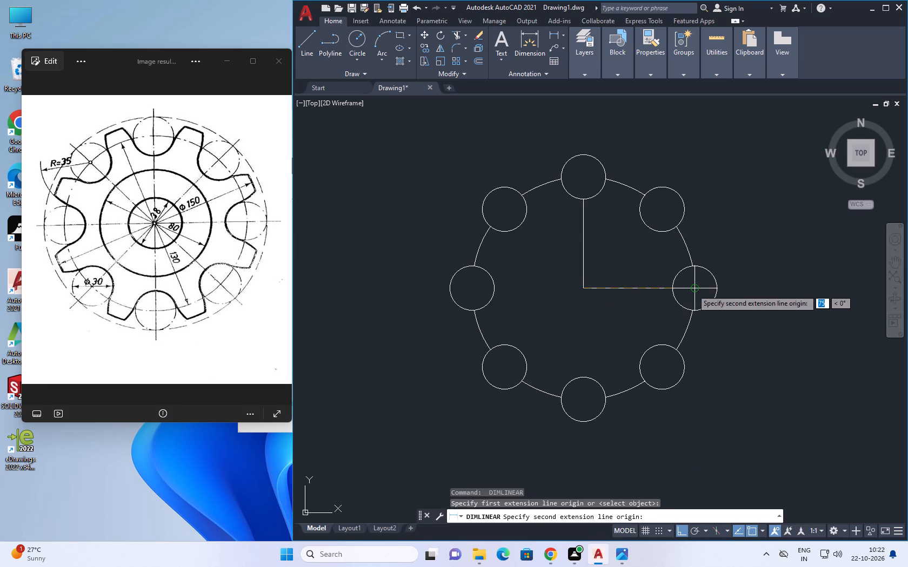
click(692, 290)
key(Escape)
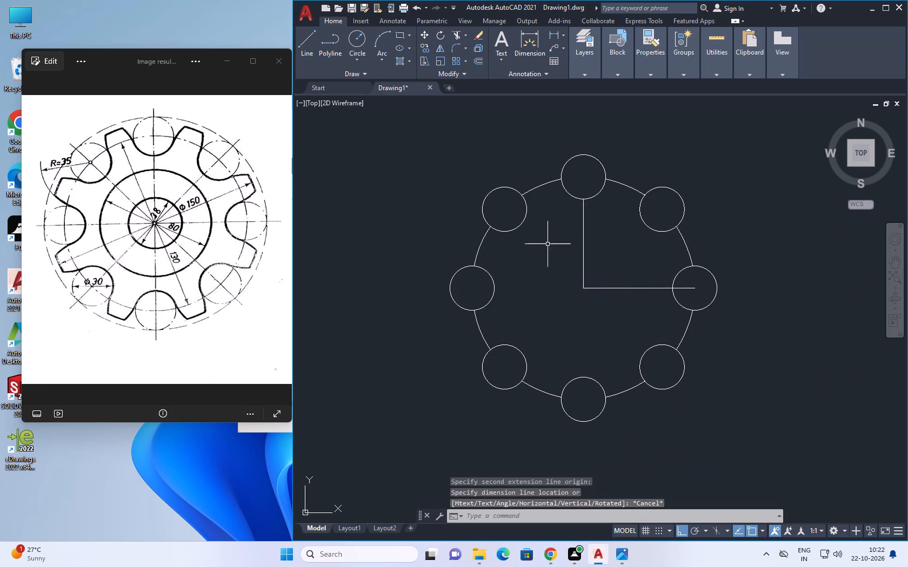
Measure the large circle's diameter on its remaining upper-right arc with a temporary diameter dimension.
click(564, 37)
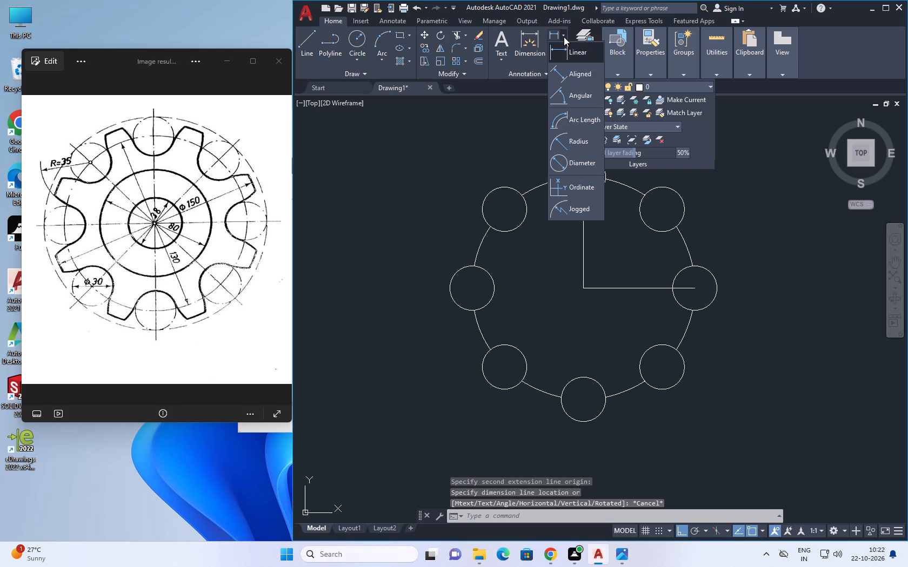
click(567, 165)
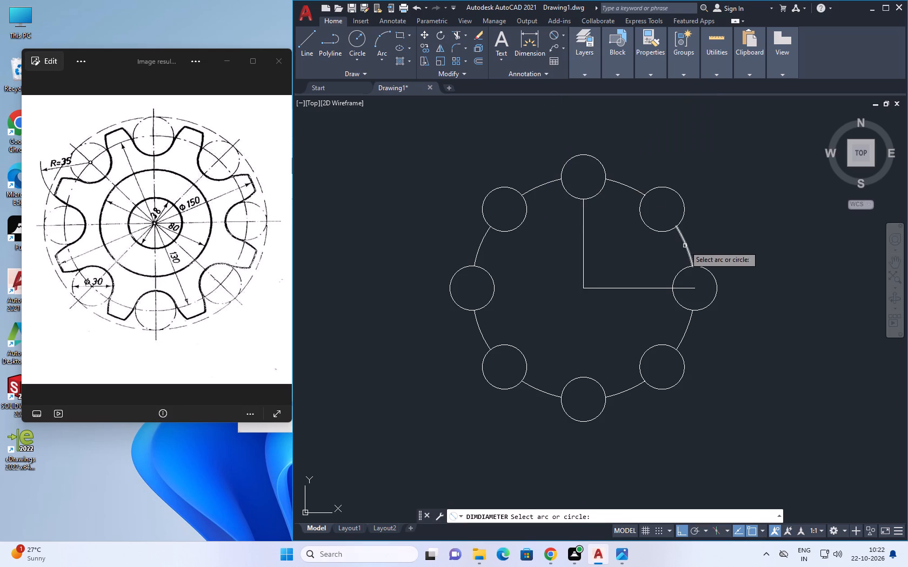
click(685, 245)
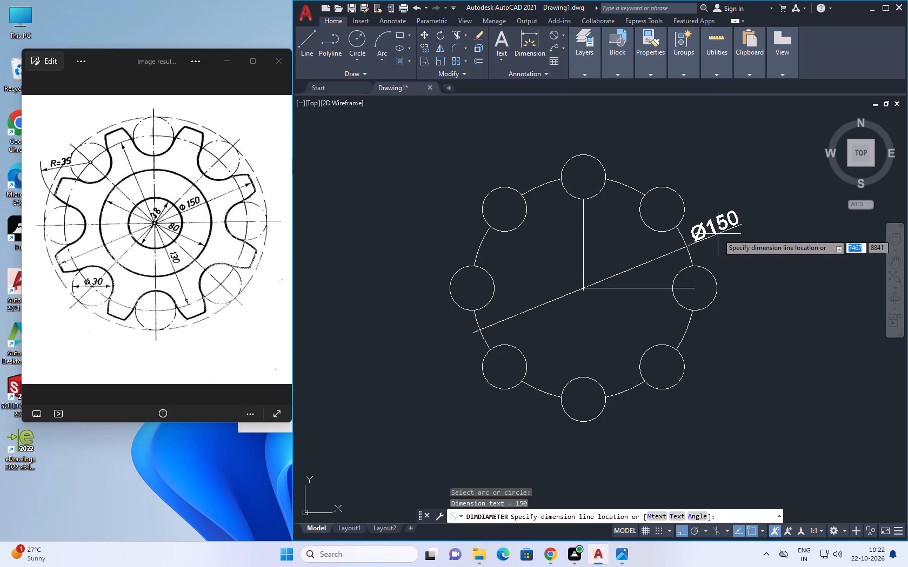
key(Escape)
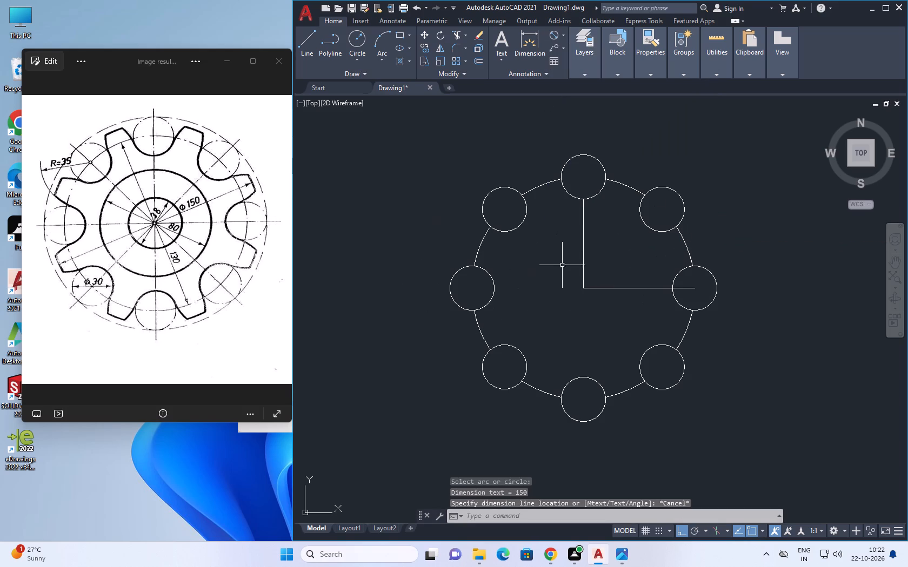
key(Escape)
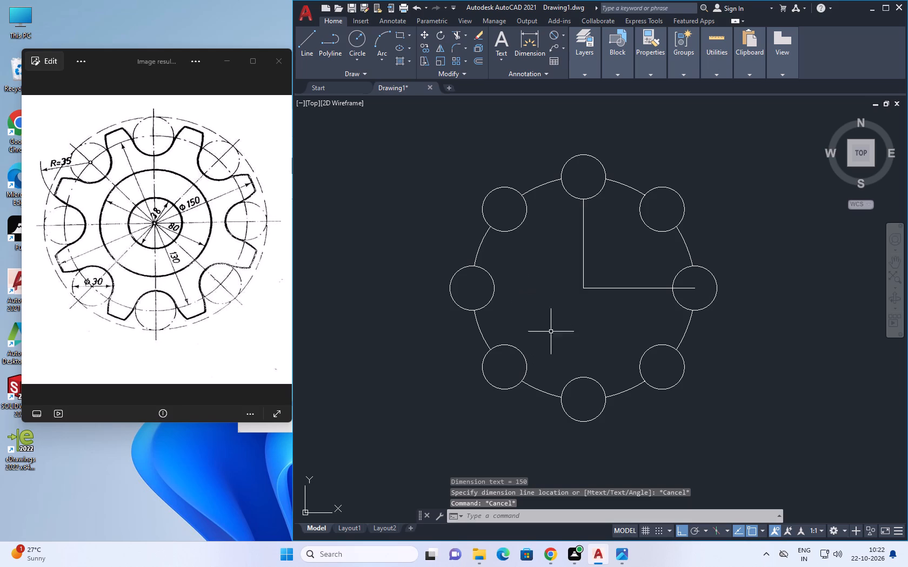
Draw a circle with a 20 mm radius centered on the gear center.
key(c)
key(space)
click(584, 288)
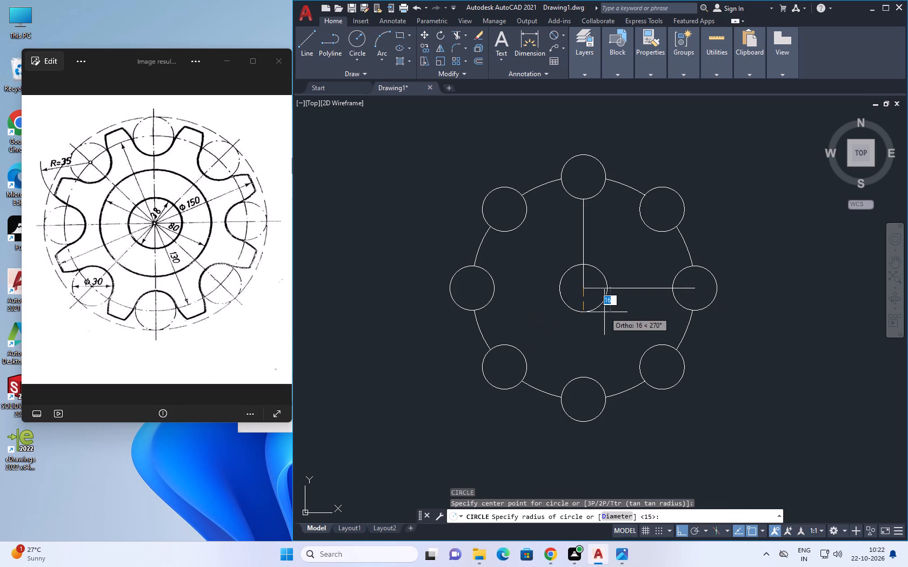
text(20)
key(Return)
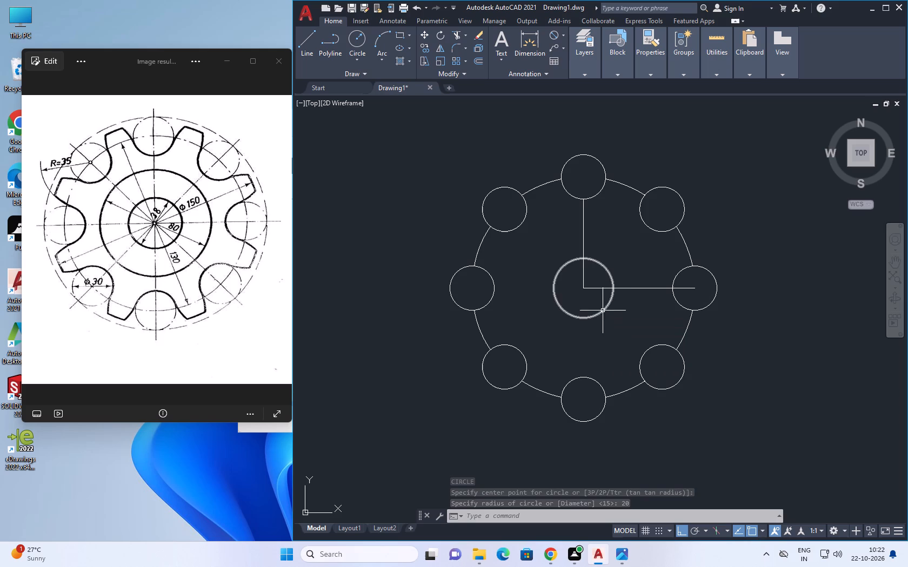
Draw a circle with a 19 mm radius centered on the gear center.
scroll(595, 285, up, 2)
key(c)
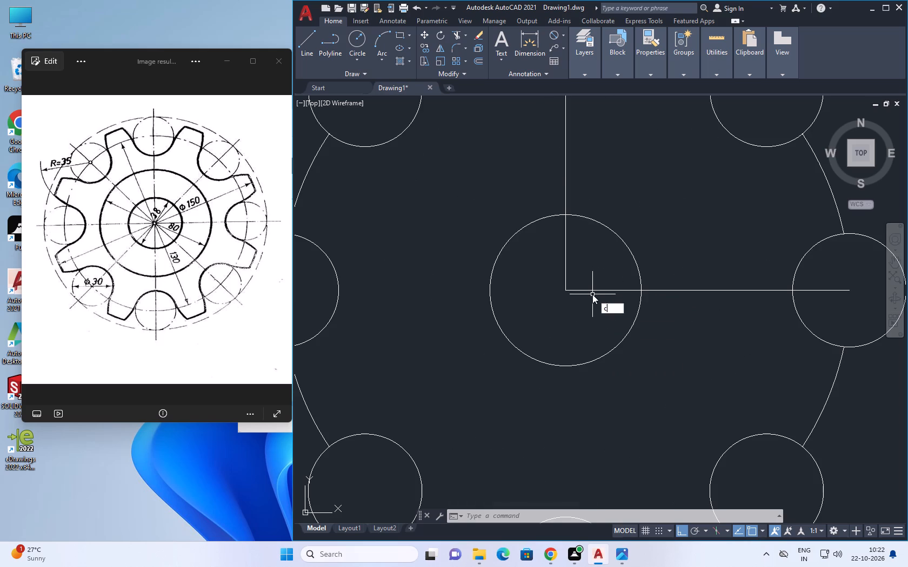
key(space)
click(565, 289)
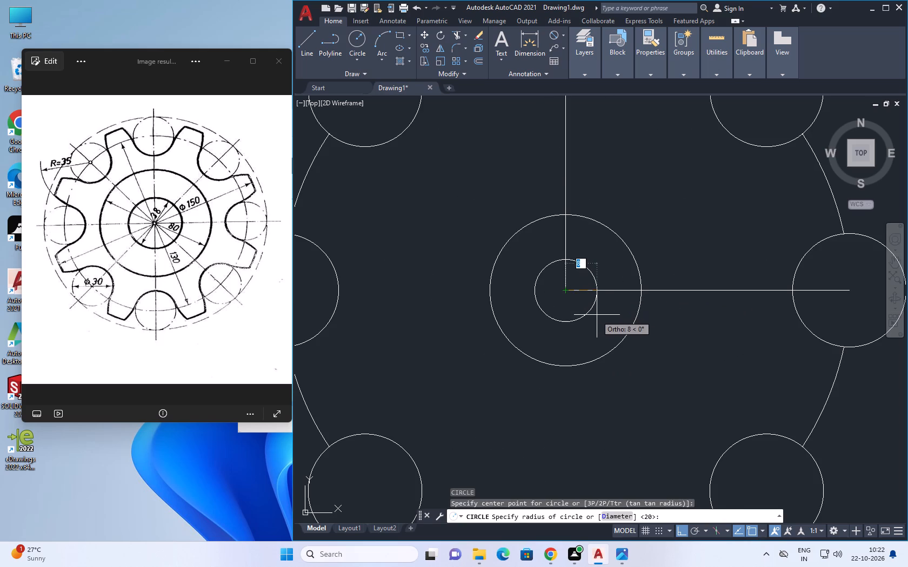
text(19)
key(Return)
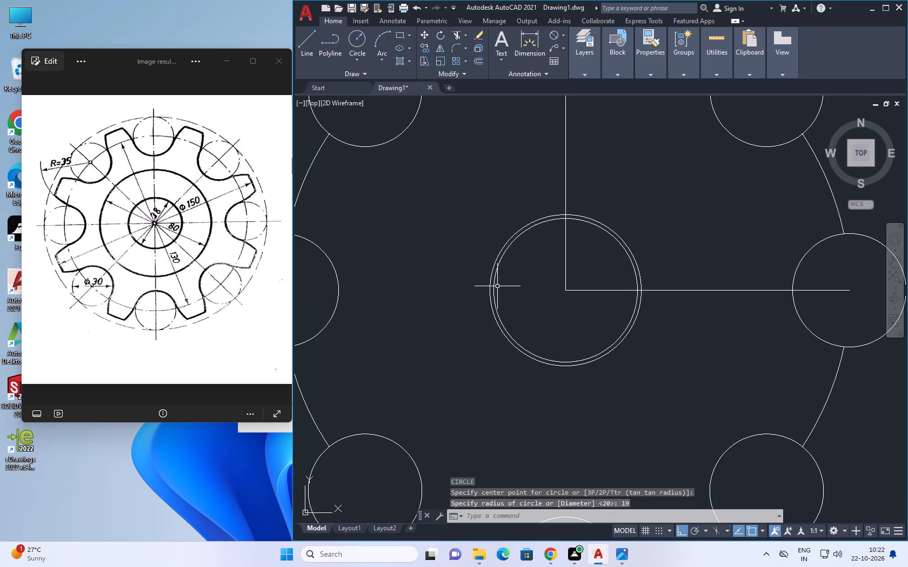
Measure the inner concentric circle's diameter with a temporary linear dimension.
scroll(495, 286, up, 2)
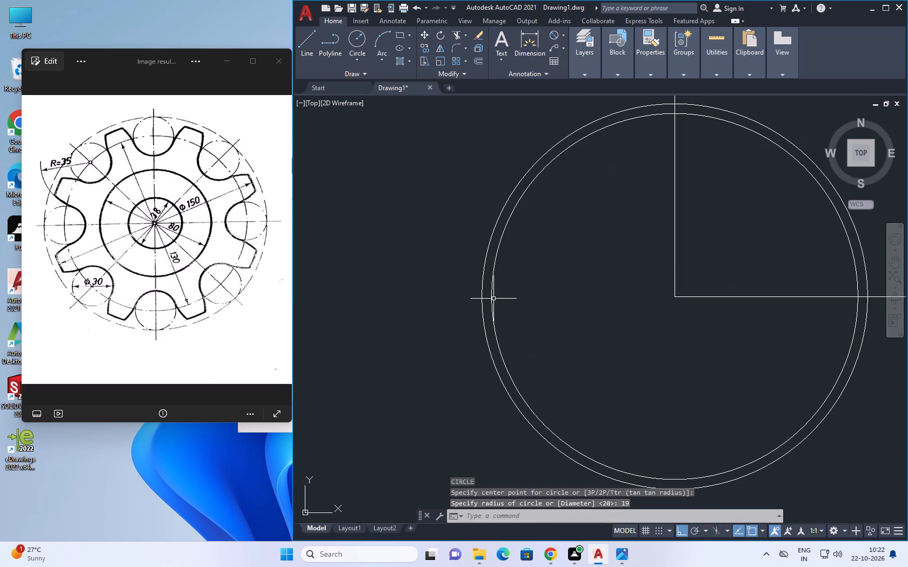
text(dli)
key(space)
key(space)
click(492, 286)
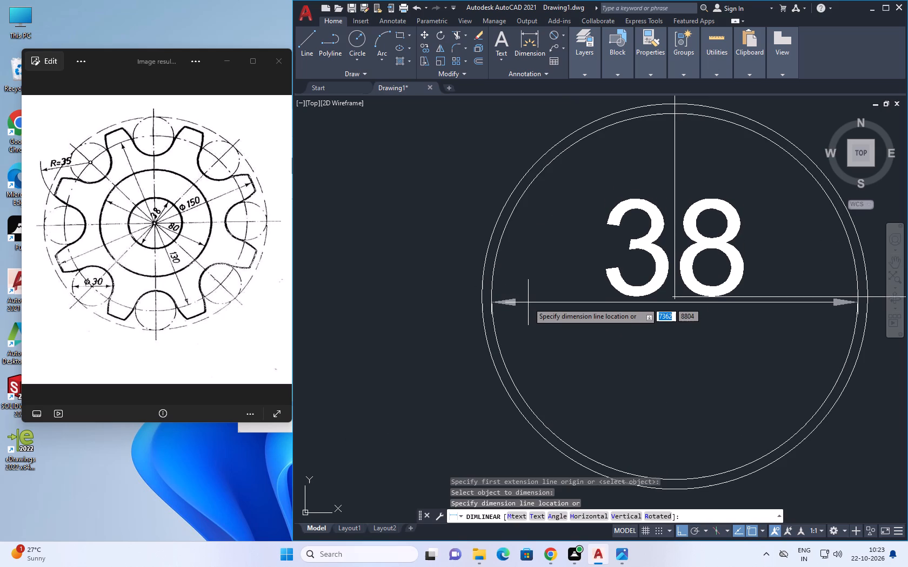
key(Escape)
Delete the outer of the two concentric hub circles, the one with the 20 mm radius.
click(483, 324)
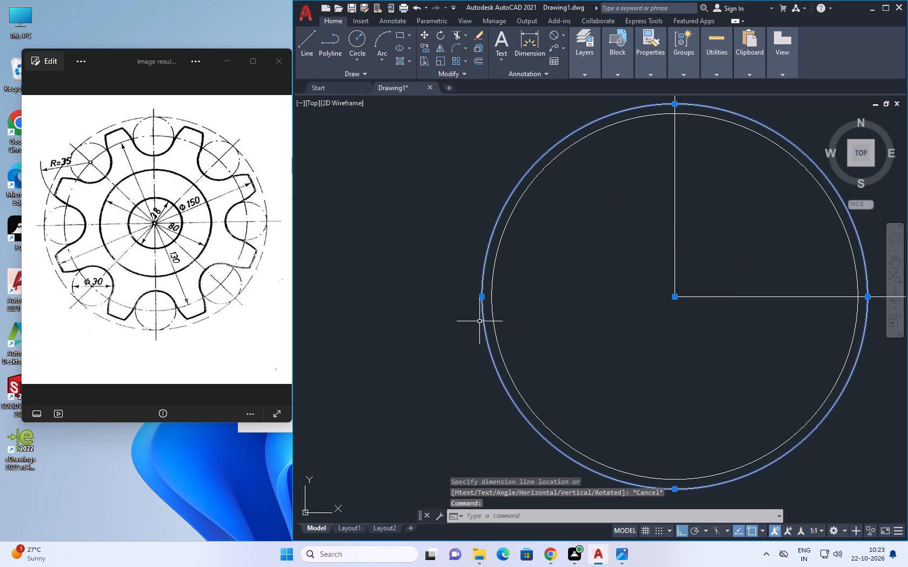
key(Delete)
Draw a circle with a 40 mm radius centered on the gear center.
scroll(489, 360, down, 2)
middle_drag(489, 357, 498, 343)
key(c)
key(space)
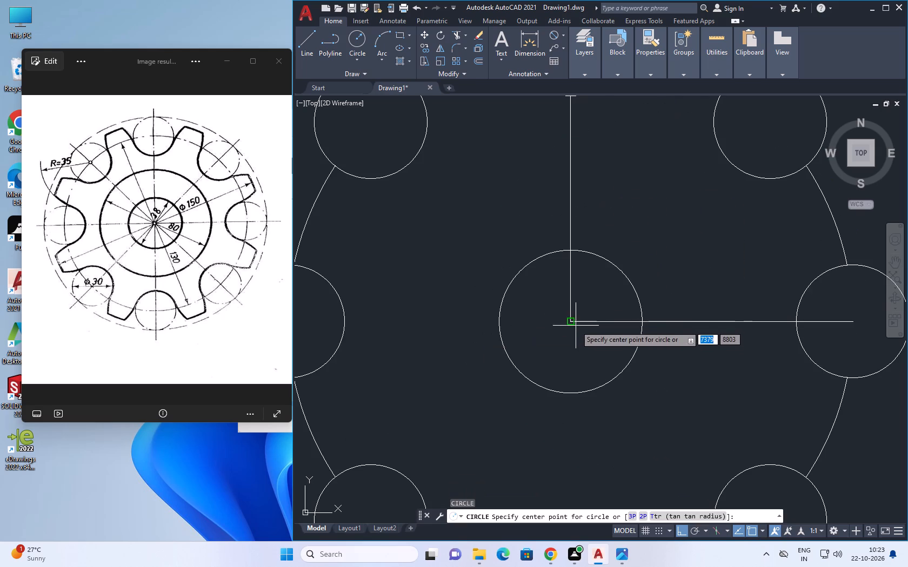
click(572, 321)
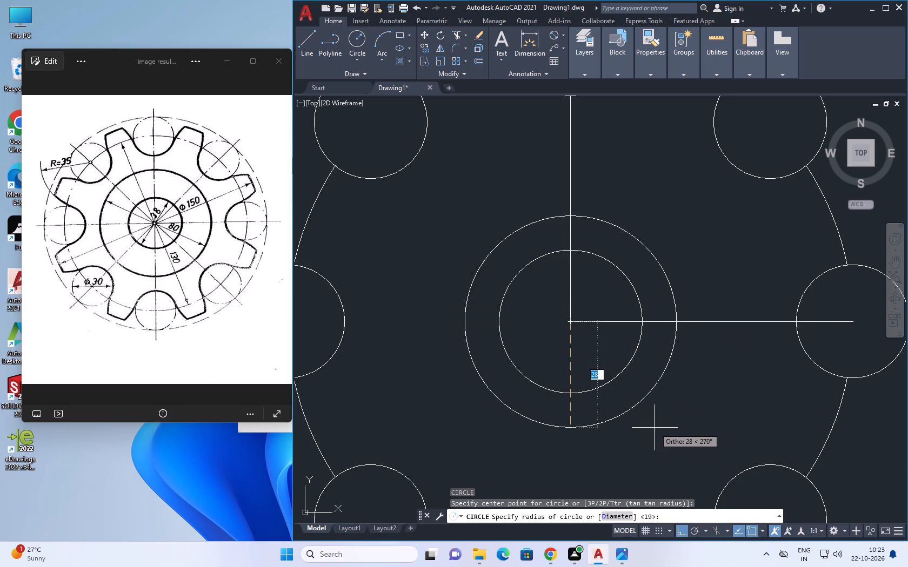
text(40)
key(Return)
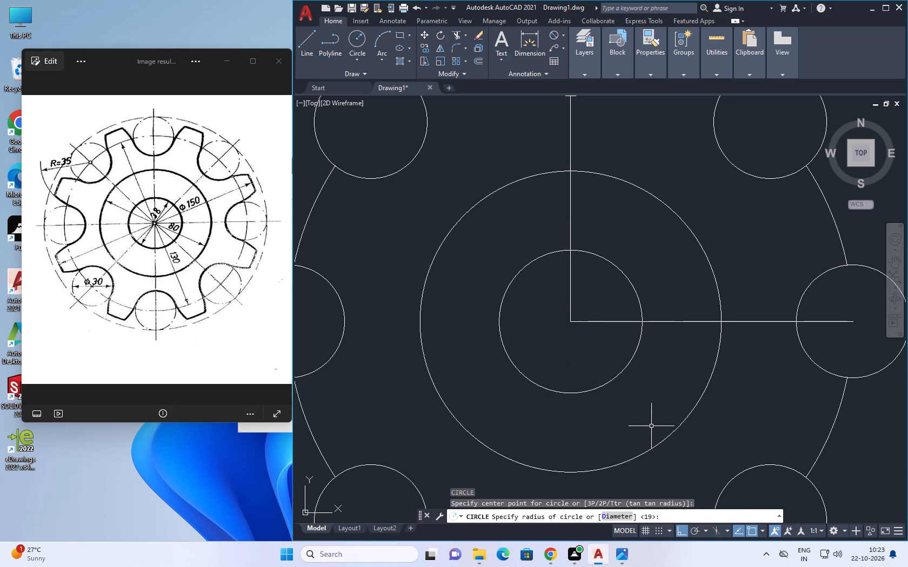
key(Escape)
Measure the 40 mm radius circle's diameter with a temporary linear dimension.
key(d)
key(l)
key(i)
key(space)
key(space)
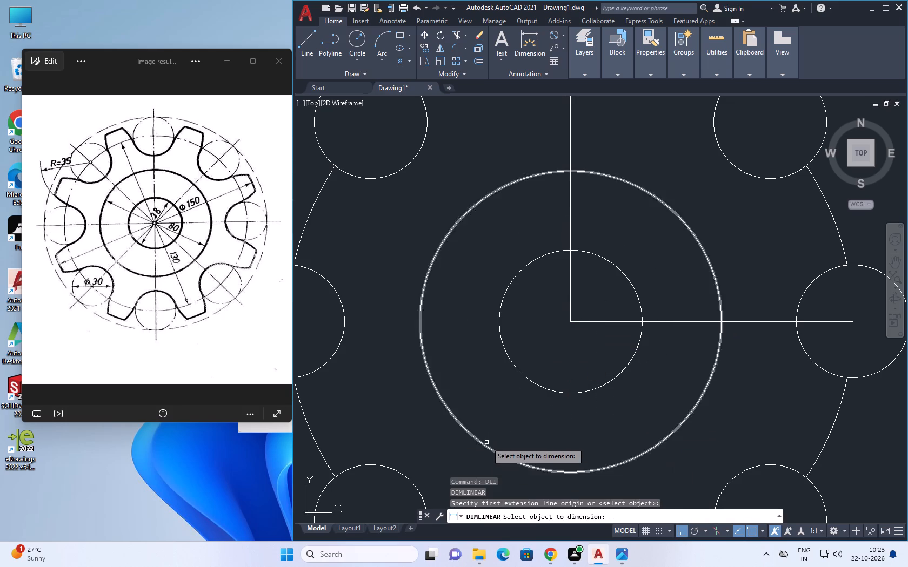
click(483, 446)
key(Escape)
Modify the ISO-25 dimension style, setting its arrow size to 6.
scroll(556, 370, down, 1)
middle_drag(551, 362, 531, 312)
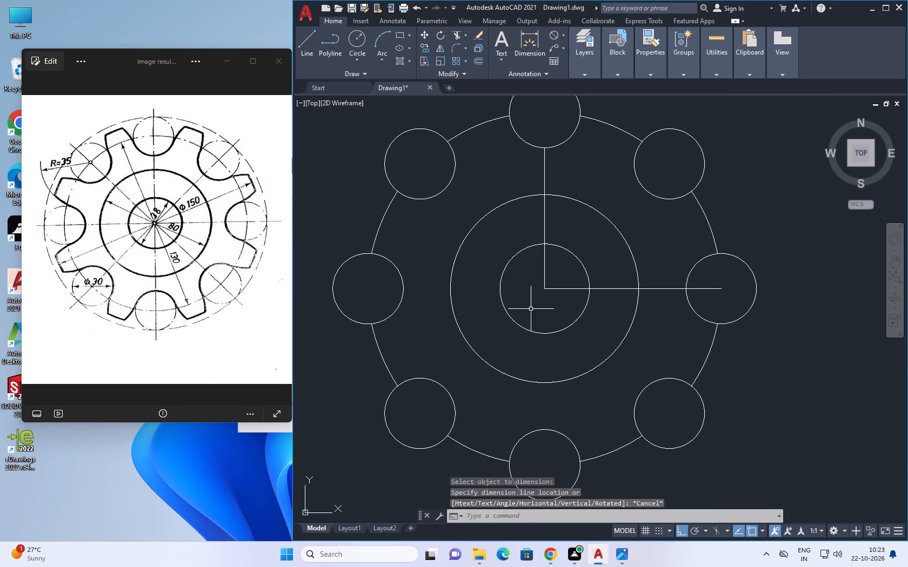
key(d)
key(space)
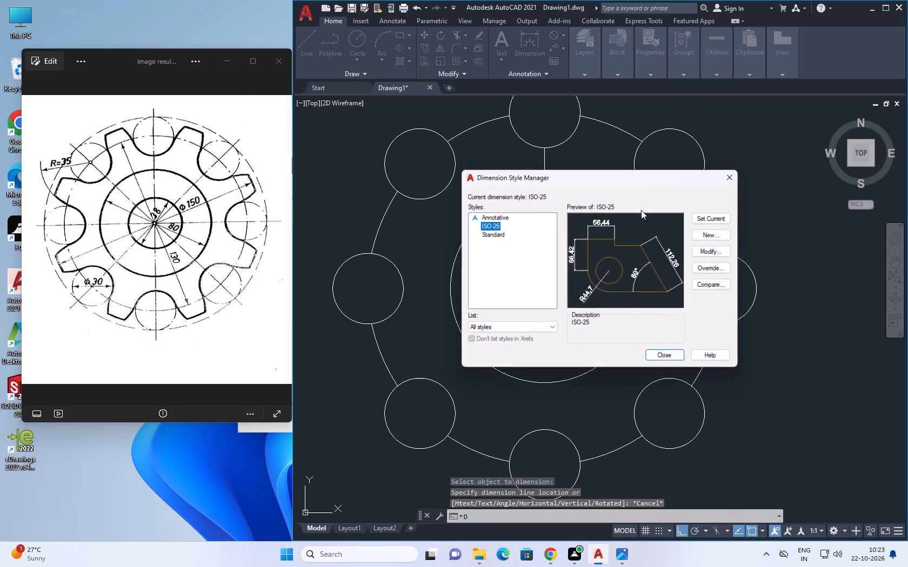
click(718, 251)
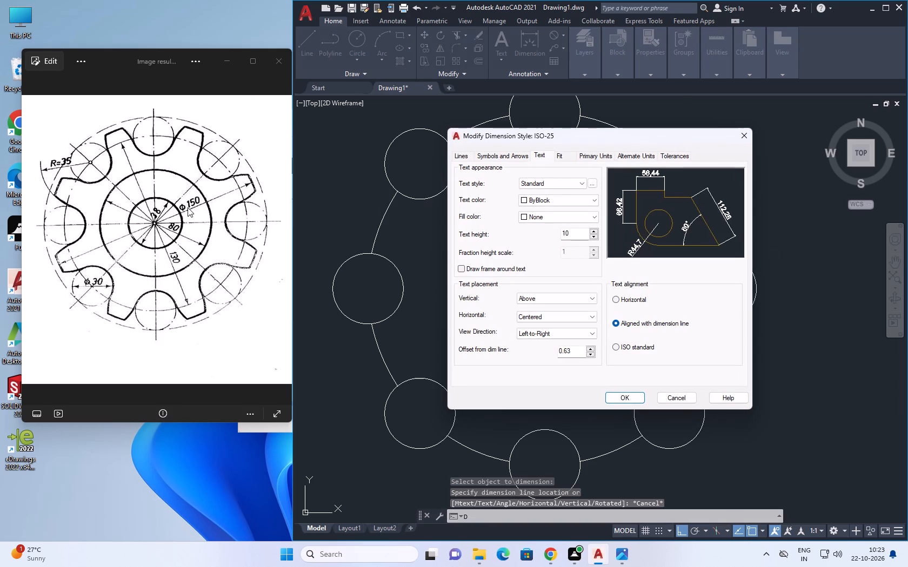
click(565, 159)
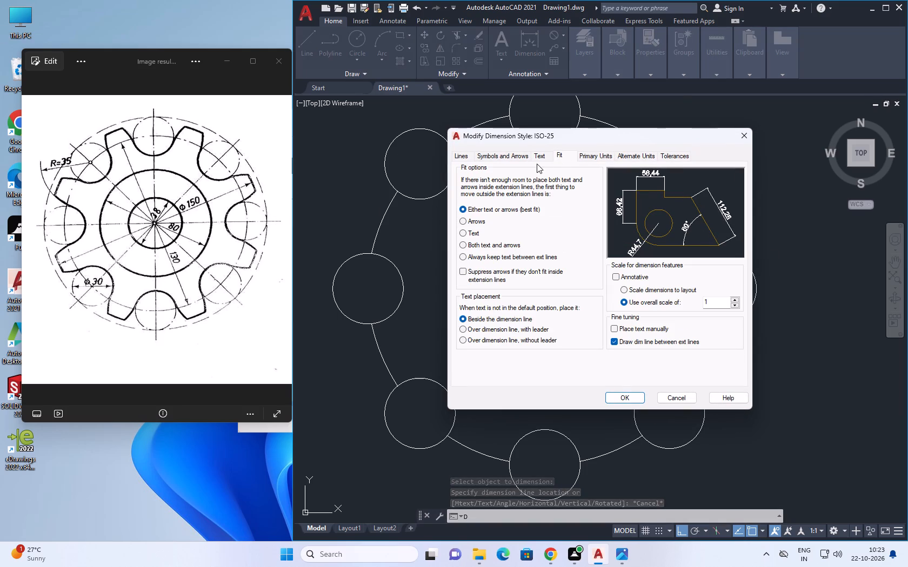
click(538, 159)
click(464, 154)
click(496, 159)
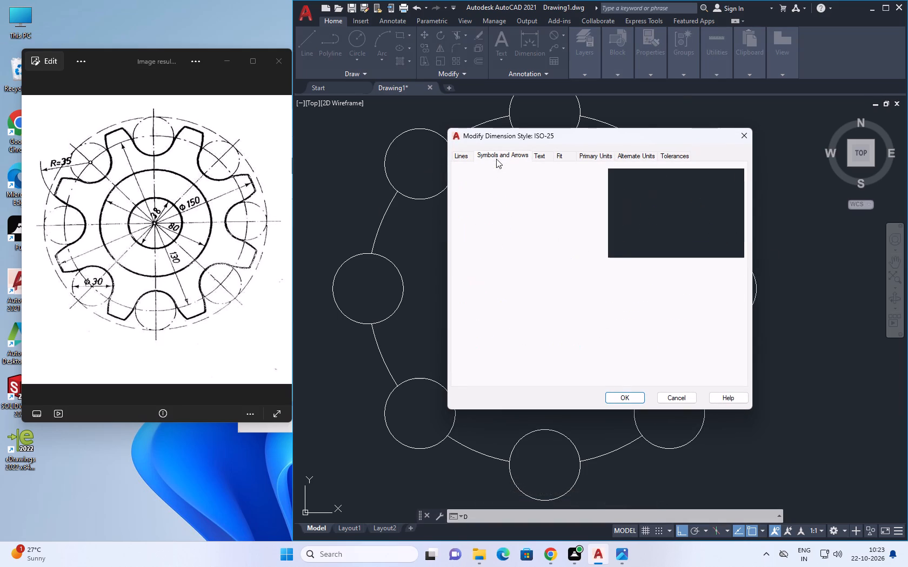
drag(480, 259, 355, 274)
drag(477, 264, 457, 264)
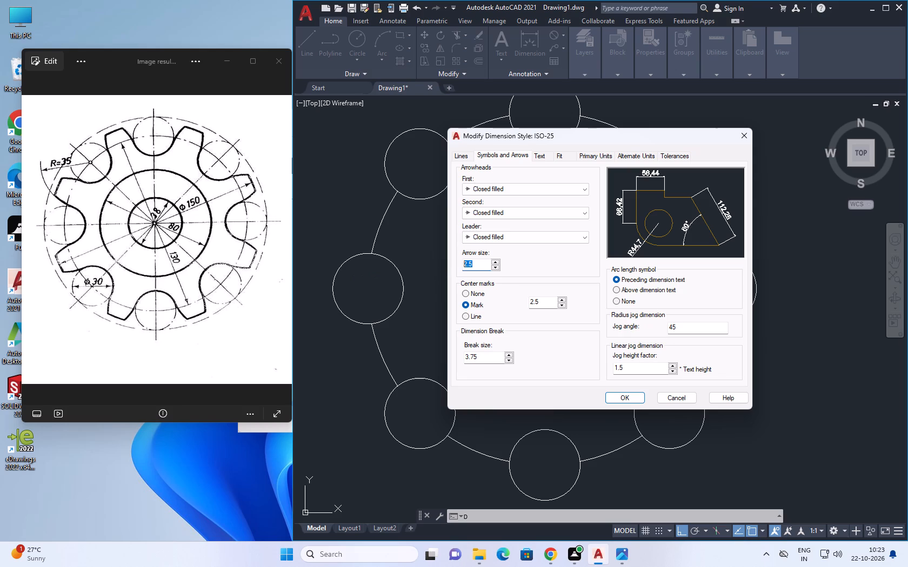
drag(457, 264, 442, 266)
key(6)
key(Return)
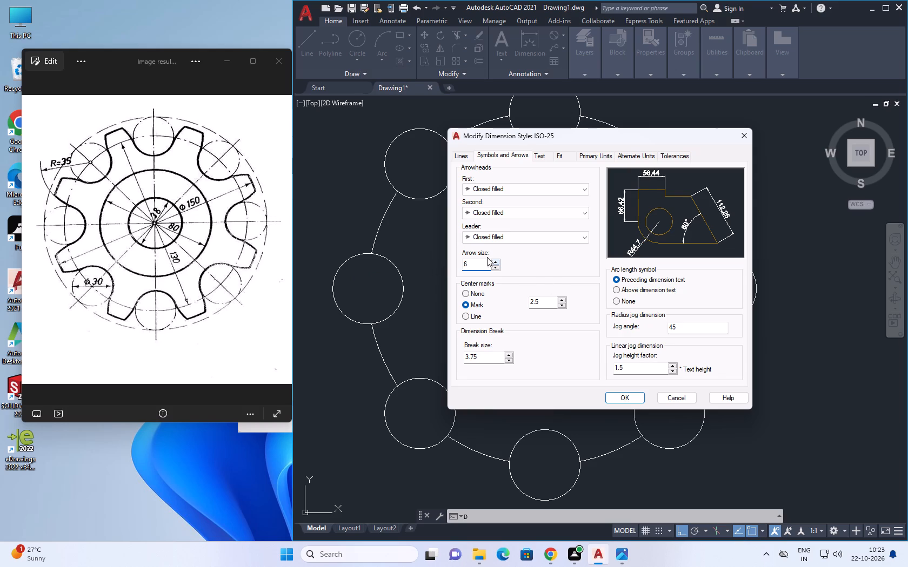
Change the ISO-25 arrow size to 10, save the style and set it as the current dimension style.
drag(473, 258, 463, 265)
drag(470, 263, 420, 271)
text(10)
key(Return)
click(620, 399)
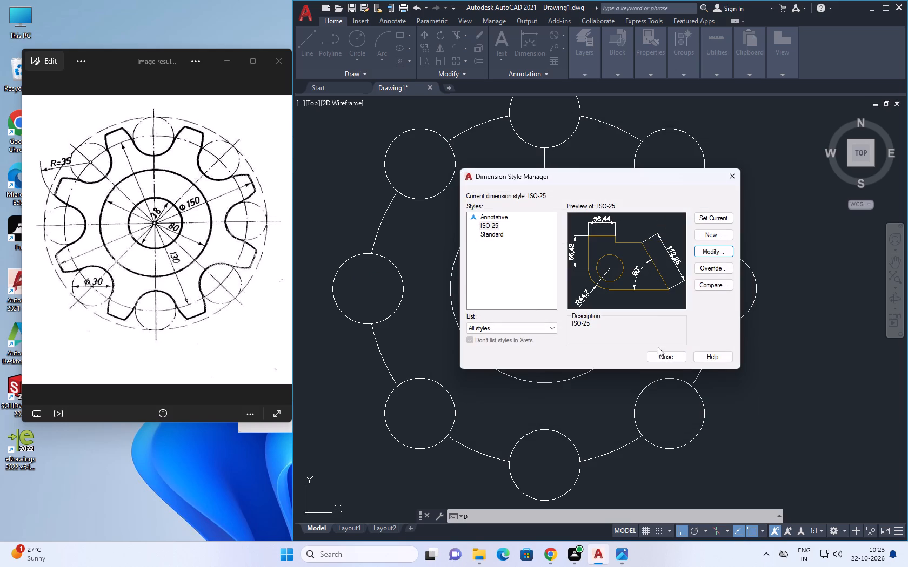
double_click(713, 218)
click(667, 359)
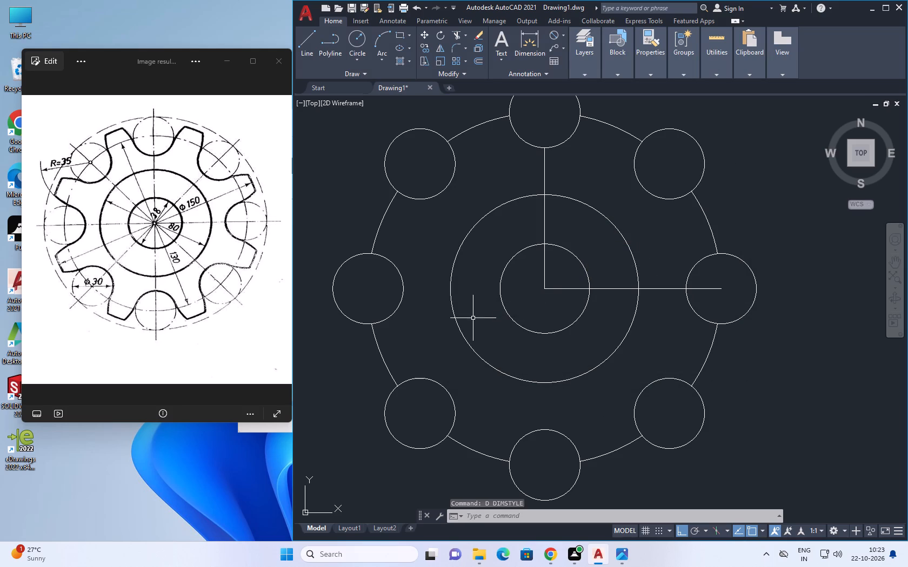
Trim away the portions of the vertical and horizontal center lines inside the innermost hub circle.
scroll(546, 279, up, 1)
middle_drag(549, 285, 555, 303)
scroll(556, 312, up, 1)
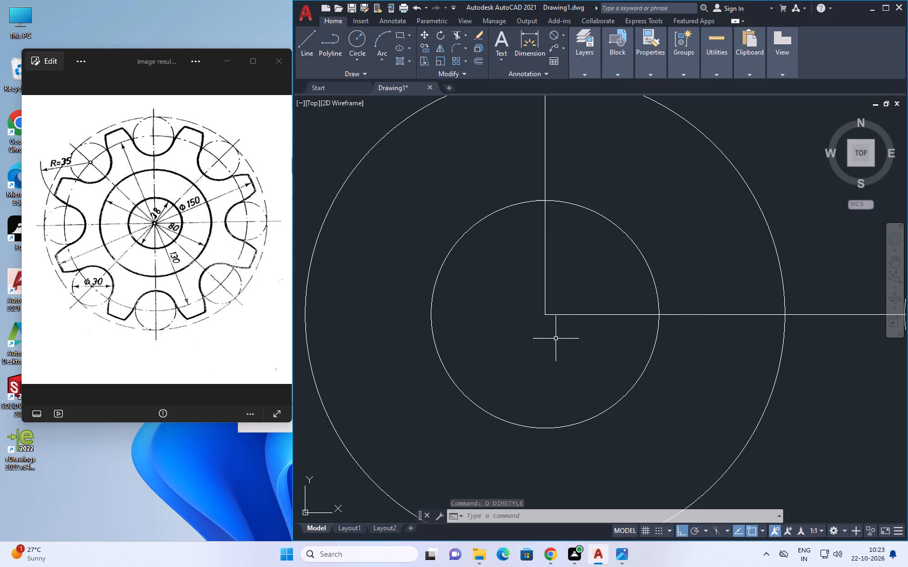
key(t)
key(r)
key(space)
drag(579, 334, 577, 324)
click(510, 268)
key(Escape)
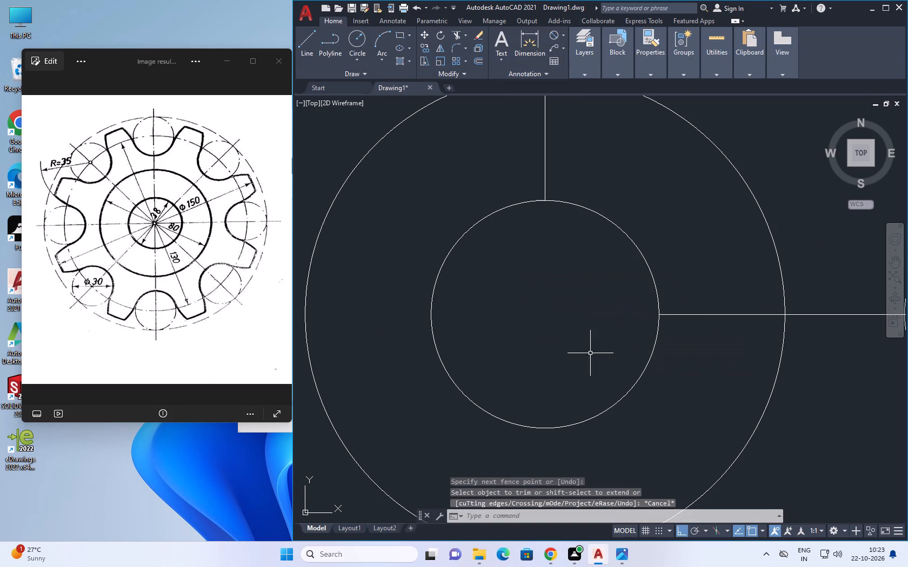
Delete the polar array of eight tooth-gap circles around the gear.
scroll(578, 320, down, 3)
middle_drag(607, 308, 613, 316)
scroll(601, 296, up, 3)
middle_drag(598, 311, 616, 315)
scroll(606, 326, down, 2)
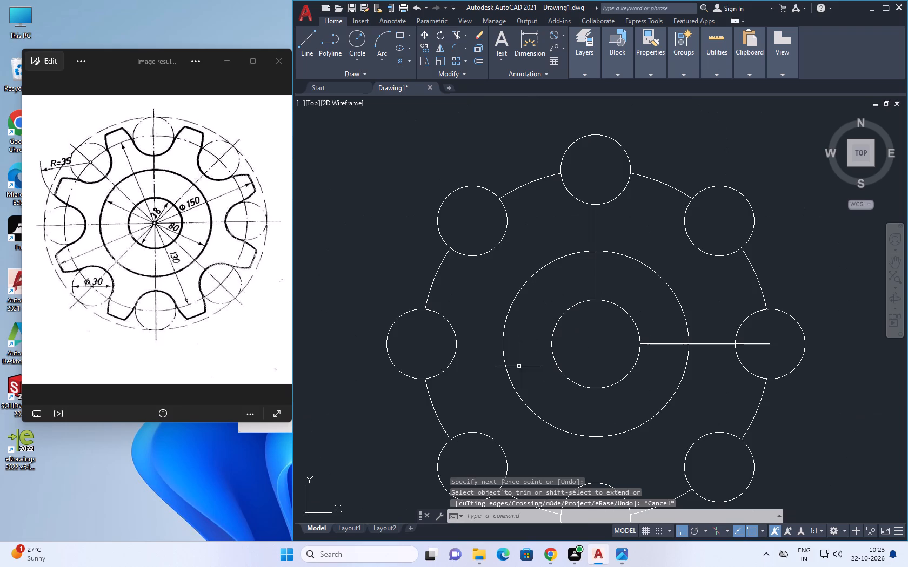
middle_drag(513, 361, 524, 314)
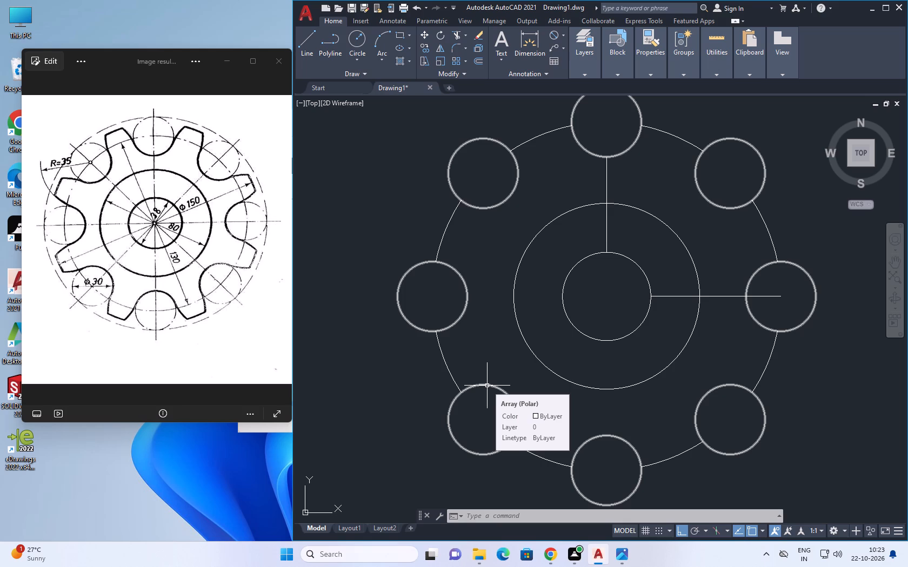
click(487, 386)
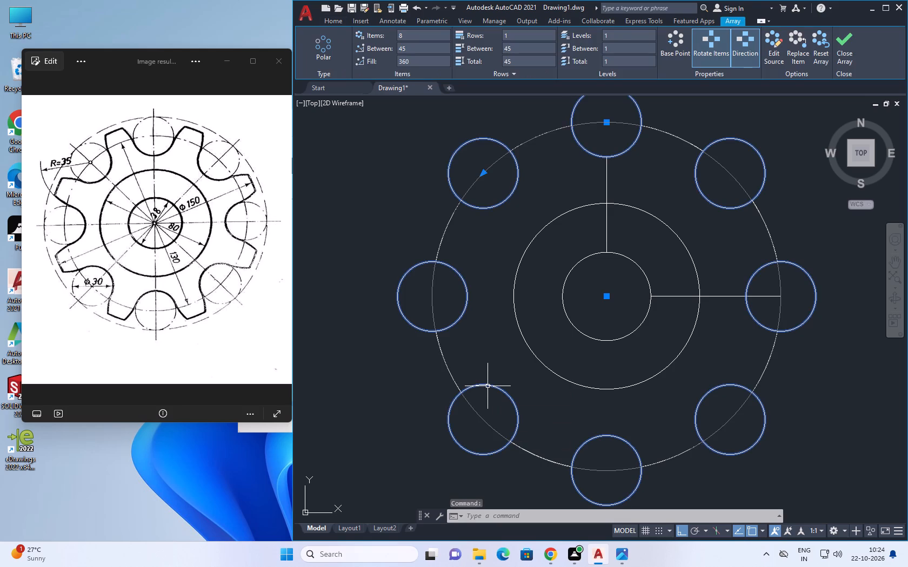
key(Escape)
click(465, 366)
key(Escape)
drag(503, 400, 492, 384)
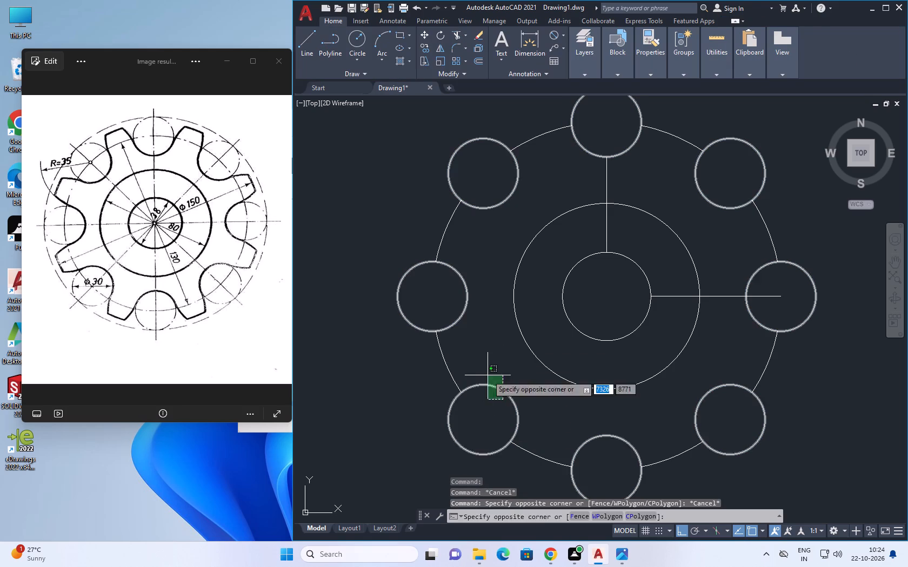
click(488, 375)
key(Delete)
Delete all remaining arcs of the trimmed large circle by selecting one arc and applying Select Similar.
drag(562, 446, 530, 451)
click(450, 437)
key(Escape)
drag(524, 428, 427, 381)
click(413, 369)
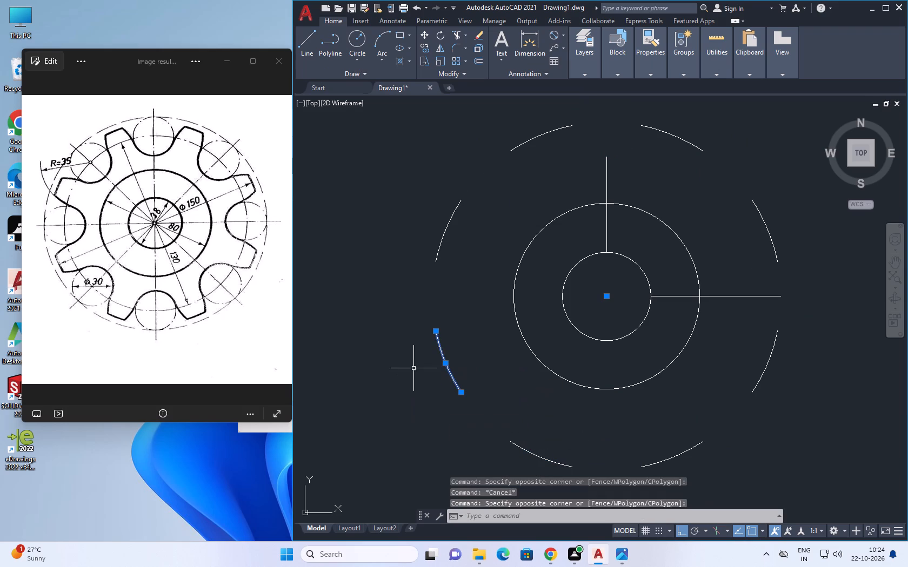
key(s)
text(el)
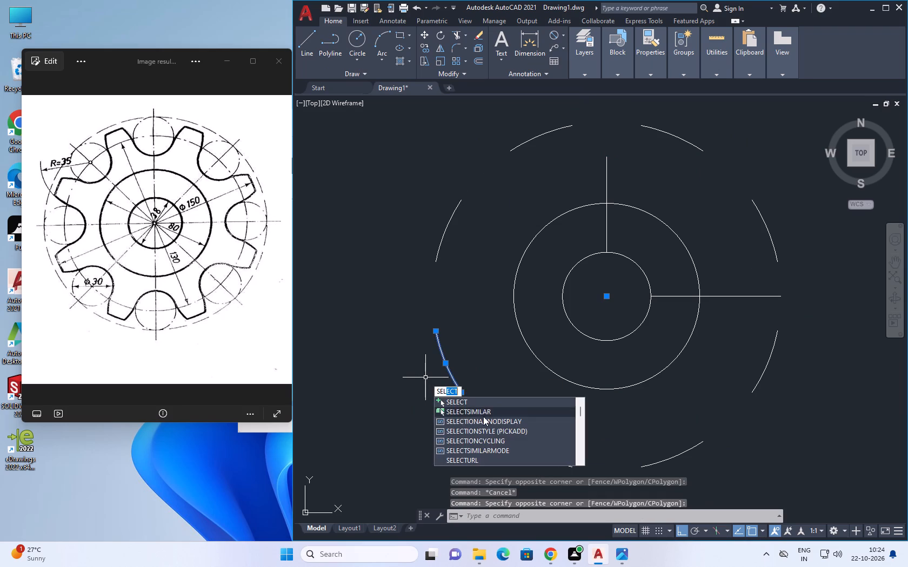
click(483, 416)
key(Delete)
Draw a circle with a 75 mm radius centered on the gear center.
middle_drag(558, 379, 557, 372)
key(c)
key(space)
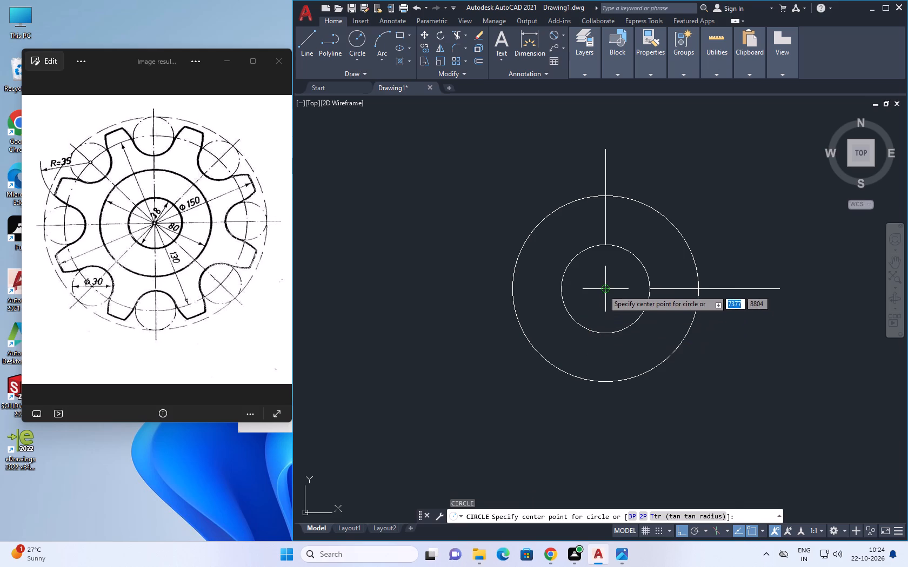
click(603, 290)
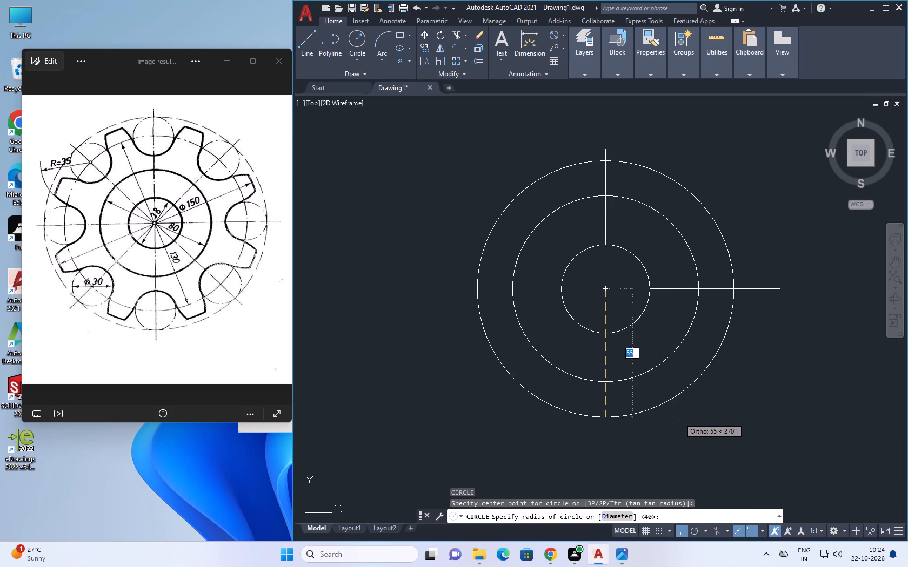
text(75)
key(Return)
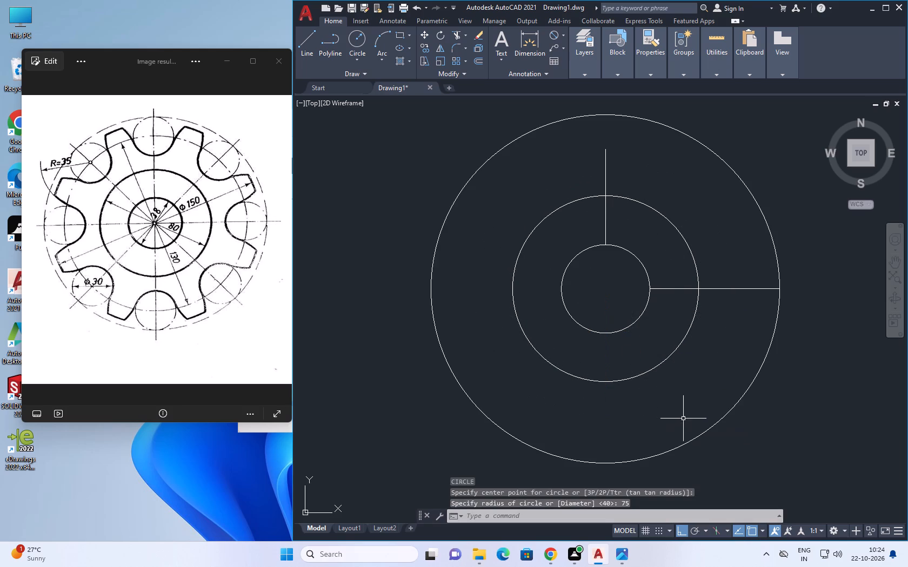
Measure the 75 mm radius circle's diameter with a temporary linear dimension.
key(d)
key(l)
key(i)
key(space)
key(space)
click(608, 464)
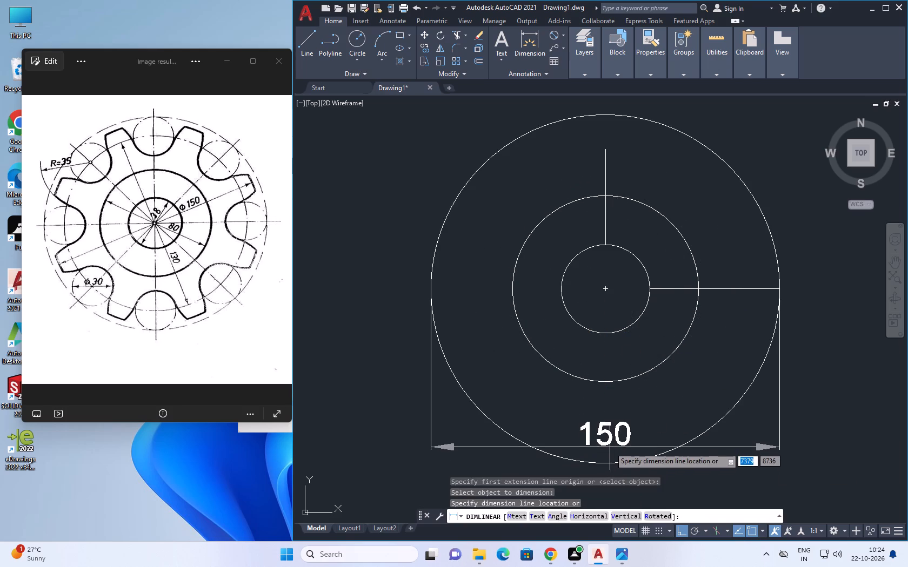
key(Escape)
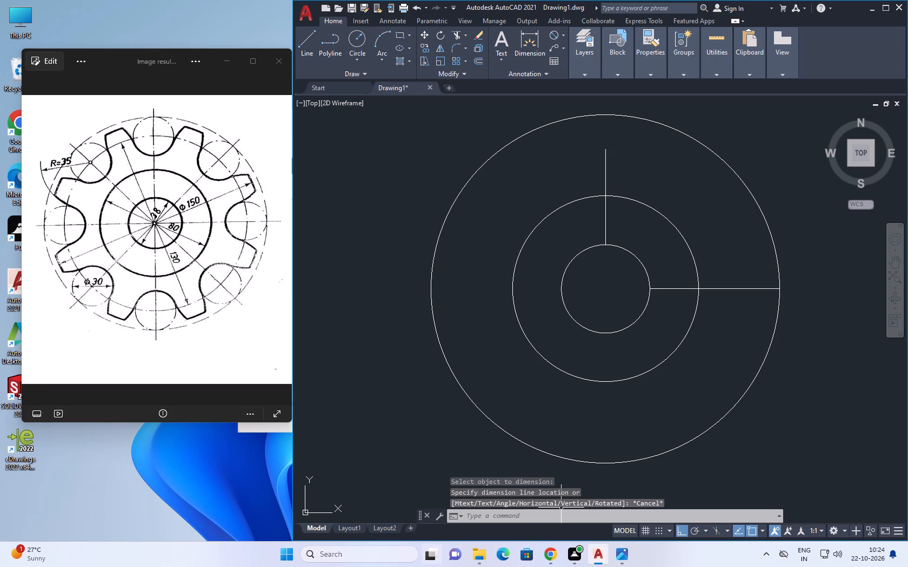
Switch to Calculator, calculate 130 divided by 2, and minimize it to return to the drawing.
click(349, 553)
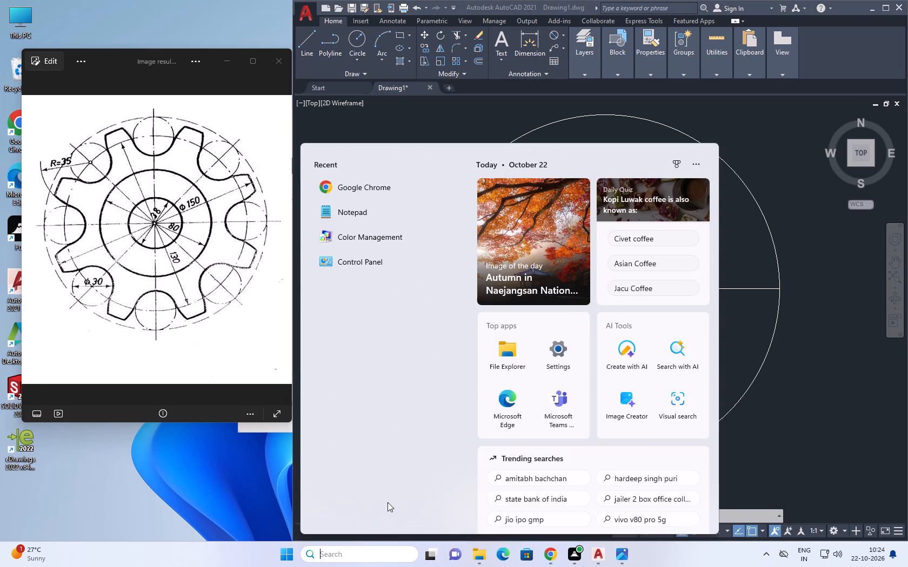
key(c)
key(a)
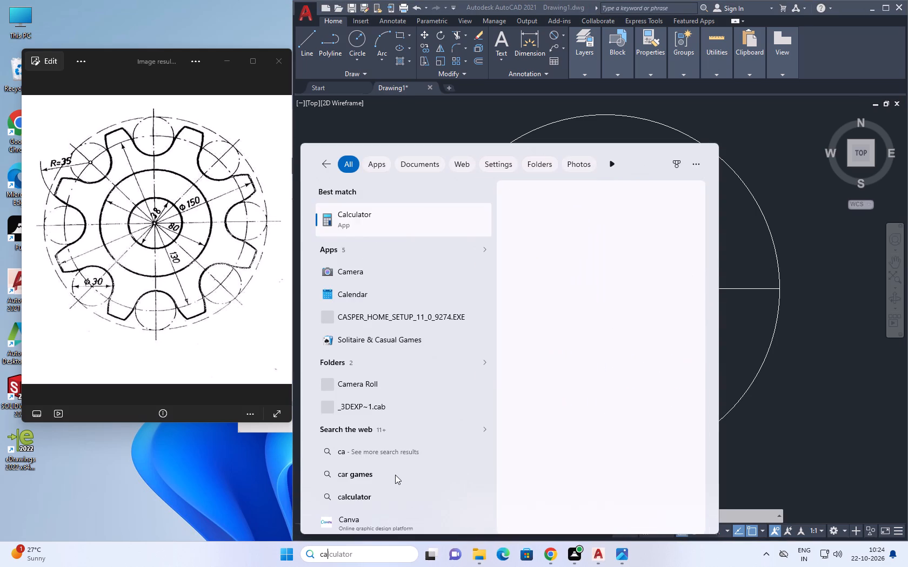
click(415, 219)
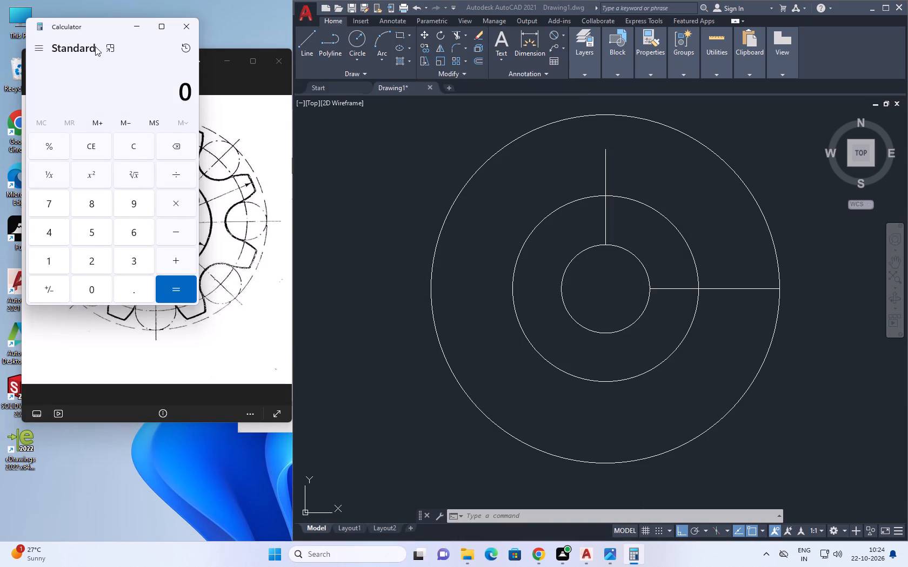
drag(99, 28, 343, 51)
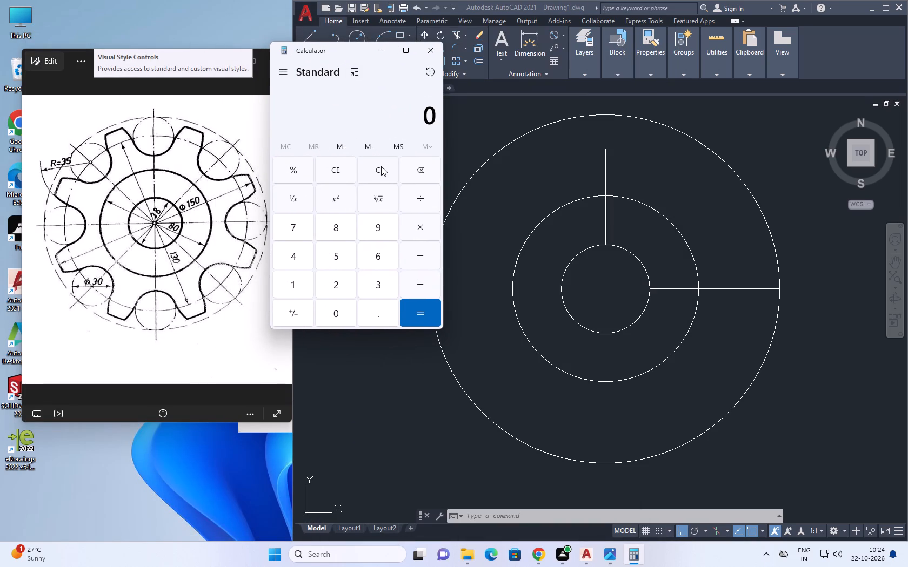
text(19)
key(BackSpace)
text(30/2)
key(Return)
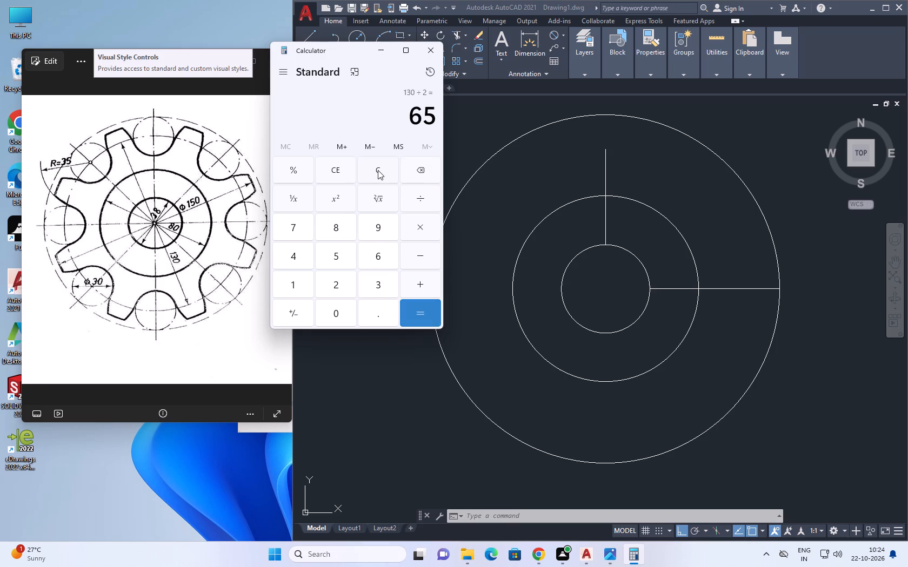
click(384, 51)
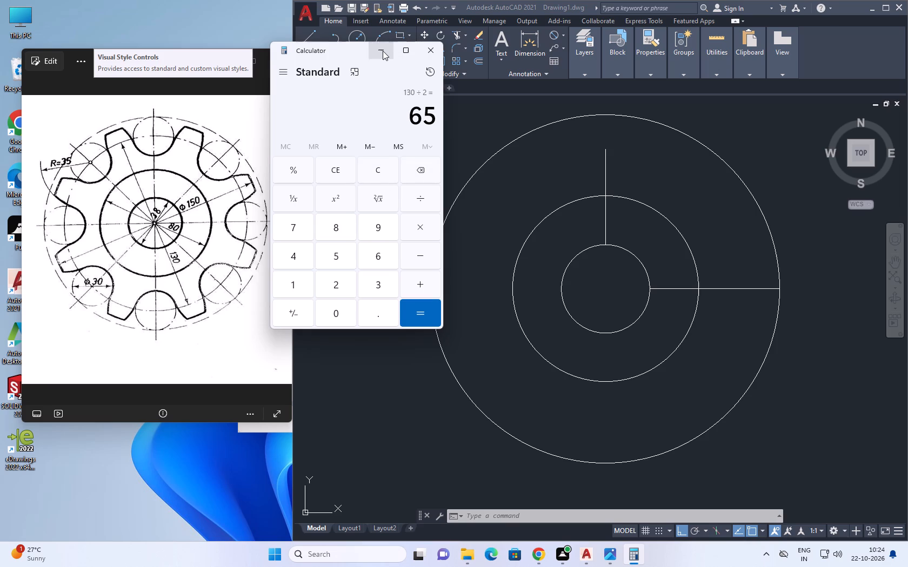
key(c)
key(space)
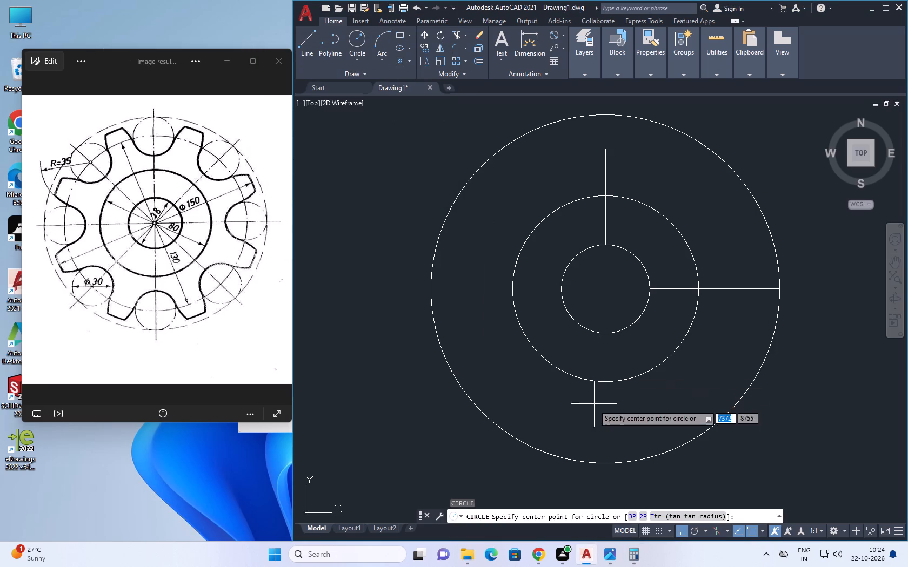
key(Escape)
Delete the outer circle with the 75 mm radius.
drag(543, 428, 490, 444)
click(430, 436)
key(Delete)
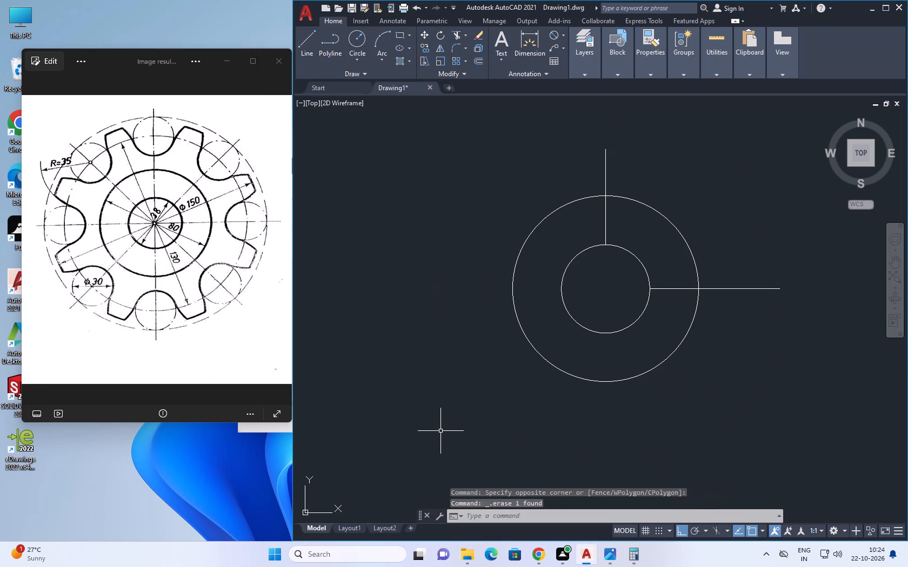
Draw a circle with a 65 mm radius centered on the gear center.
key(c)
key(space)
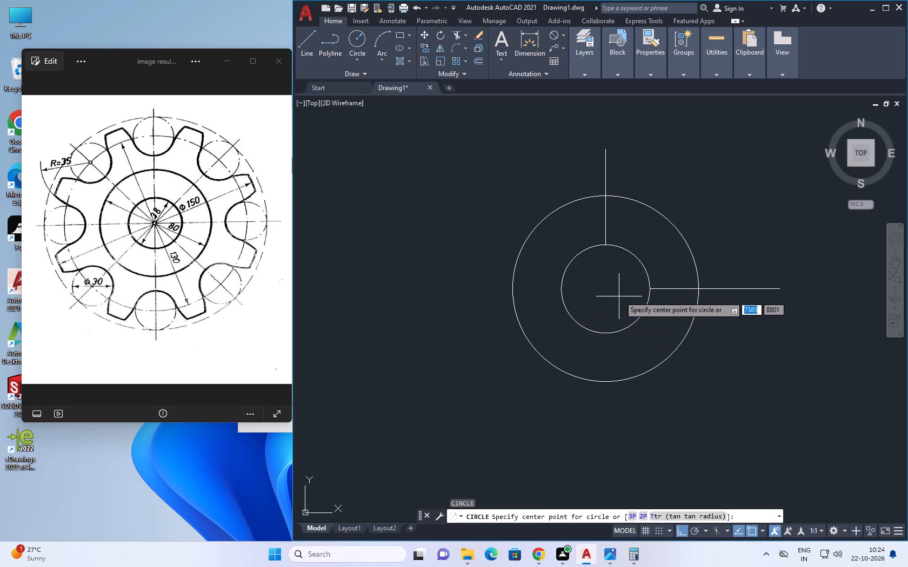
click(607, 288)
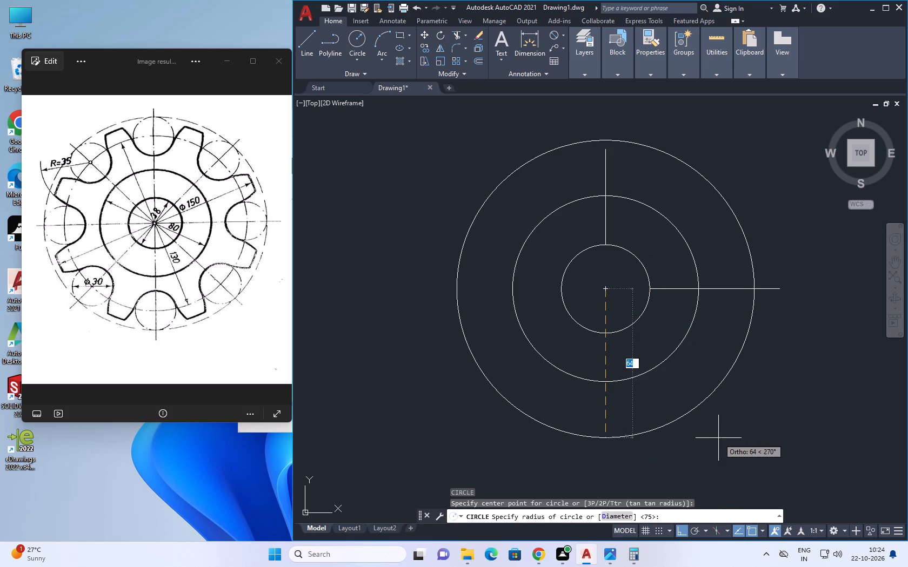
text(65)
key(Return)
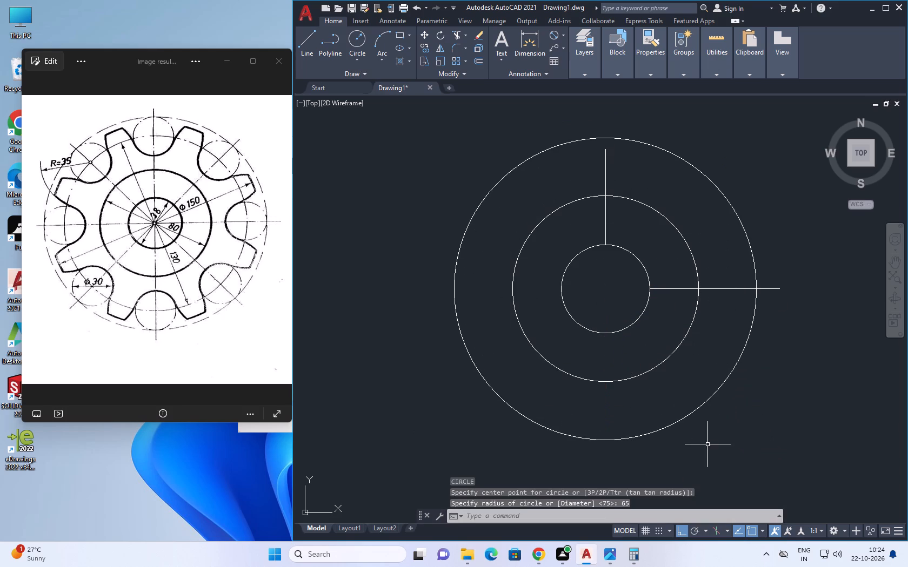
Measure the 65 mm radius circle's diameter with a temporary linear dimension.
key(d)
key(l)
key(i)
key(space)
key(space)
click(617, 441)
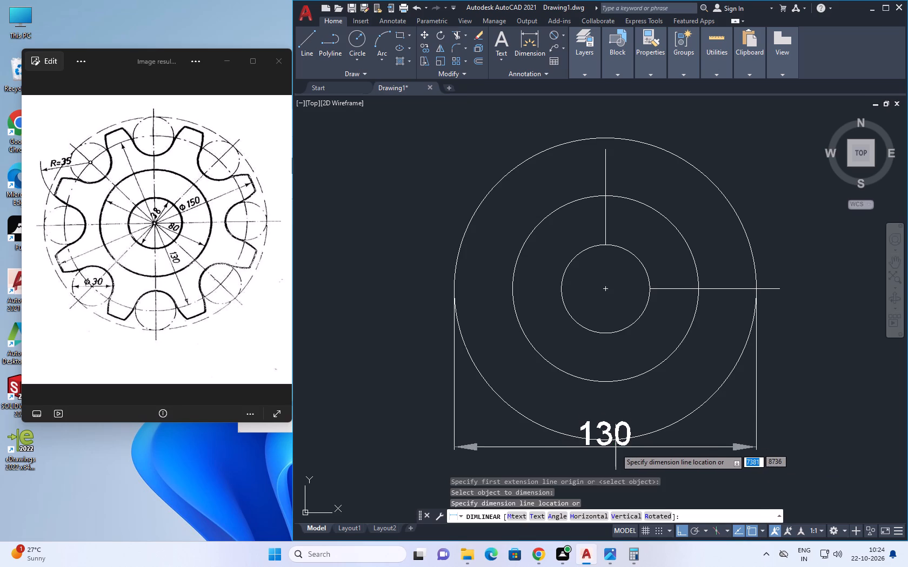
middle_drag(589, 461, 591, 426)
key(Escape)
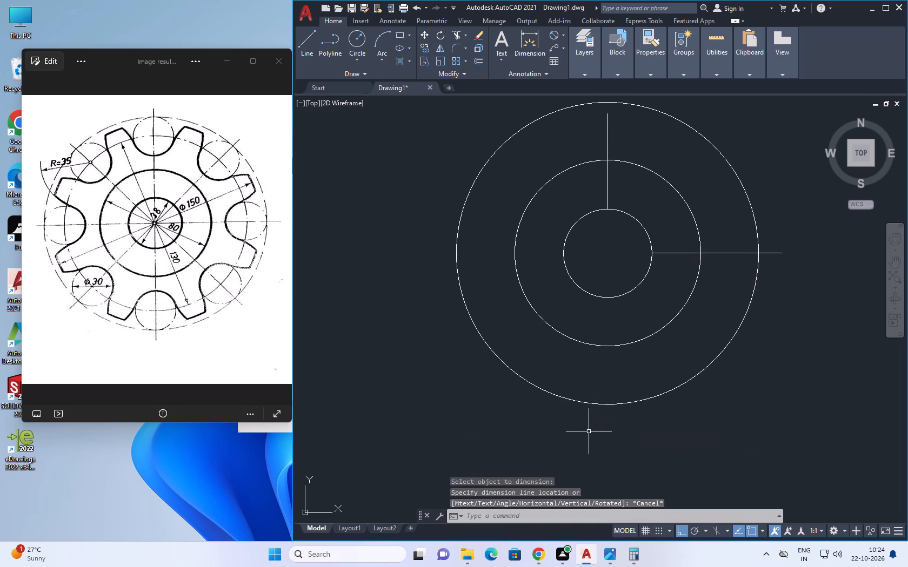
Draw an outer circle with a 75 mm radius centered on the gear center.
key(c)
key(space)
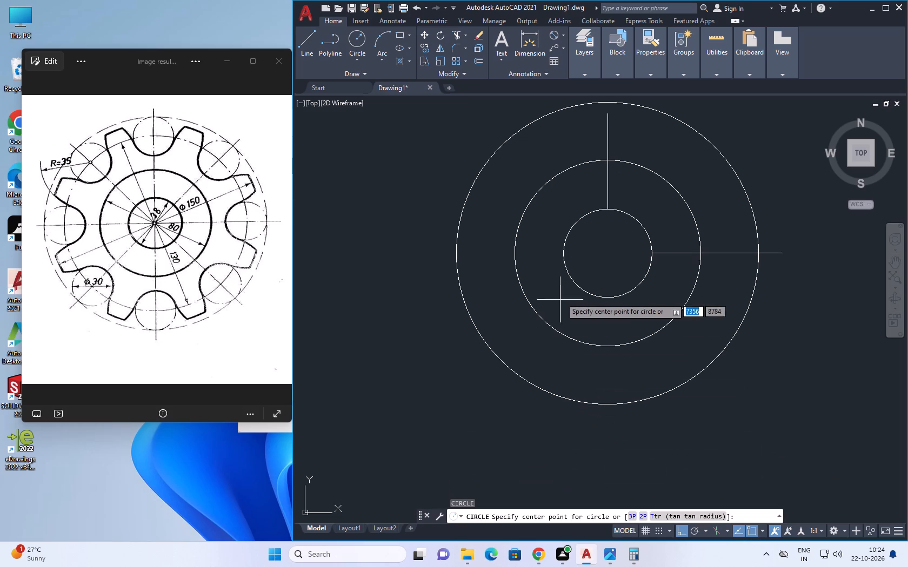
click(609, 250)
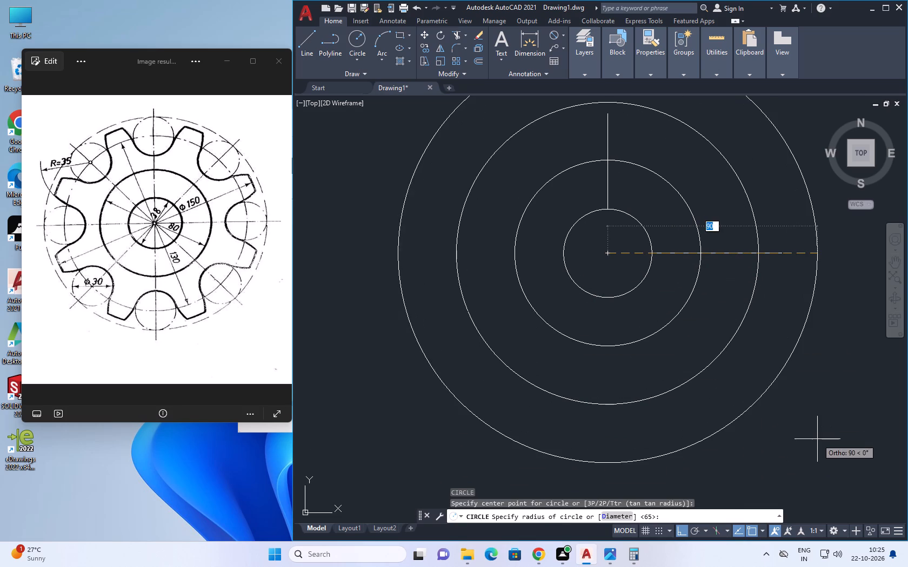
key(7)
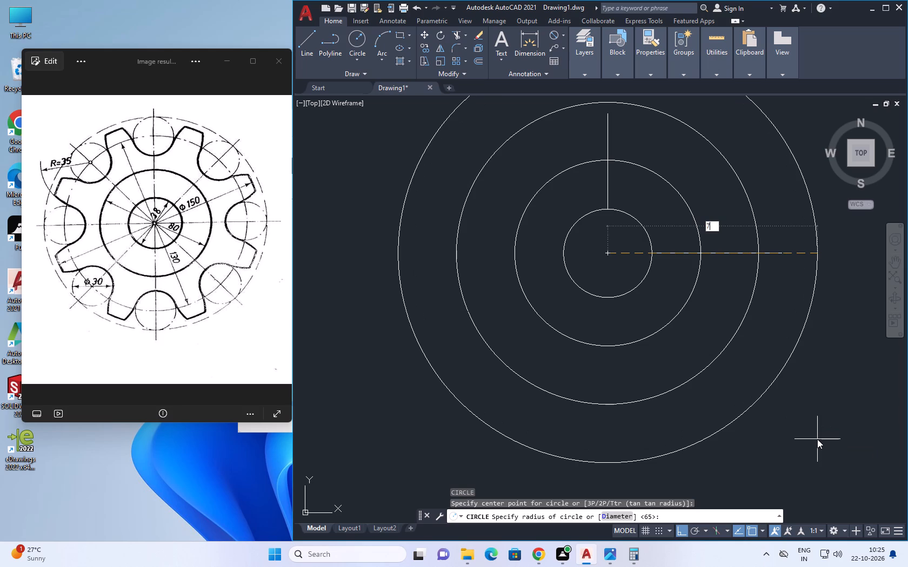
key(5)
key(Return)
Measure the 75 mm radius circle's diameter with a temporary linear dimension.
scroll(503, 417, up, 2)
middle_drag(503, 424, 503, 431)
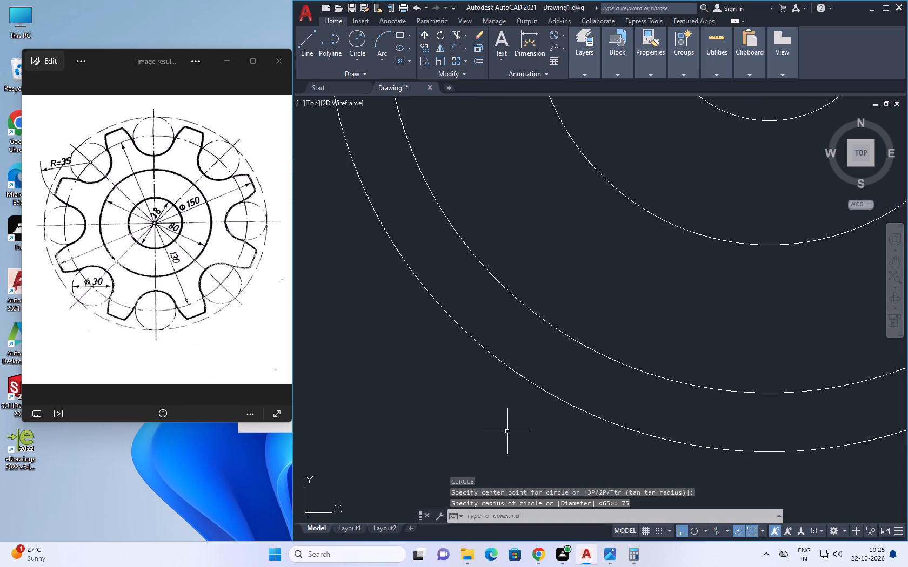
text(dl)
key(i)
key(space)
key(space)
click(588, 414)
middle_drag(559, 459, 579, 397)
scroll(559, 458, down, 1)
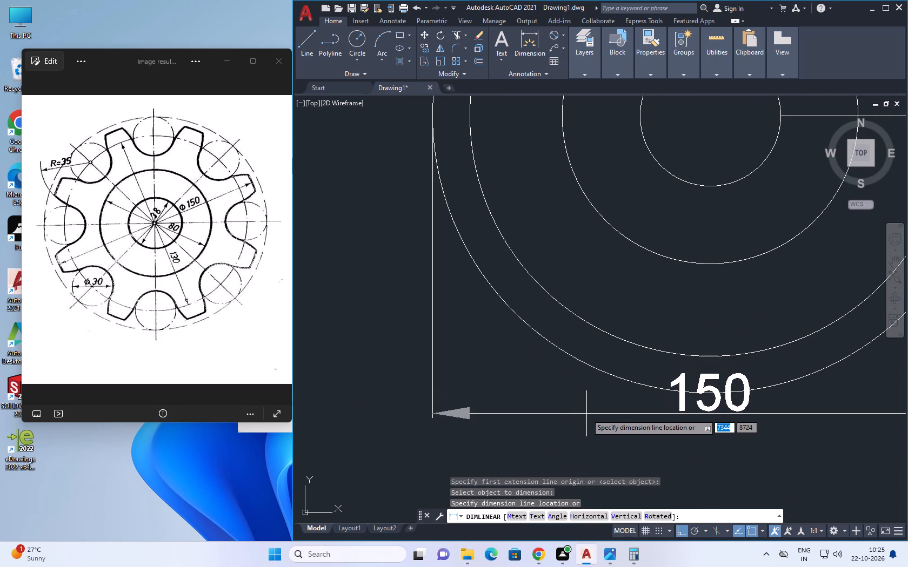
scroll(571, 440, down, 2)
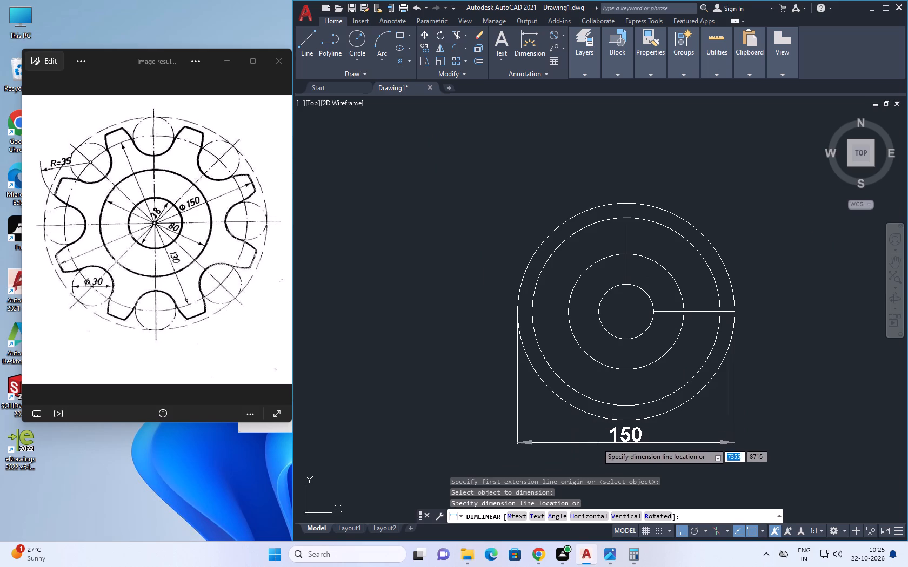
key(Escape)
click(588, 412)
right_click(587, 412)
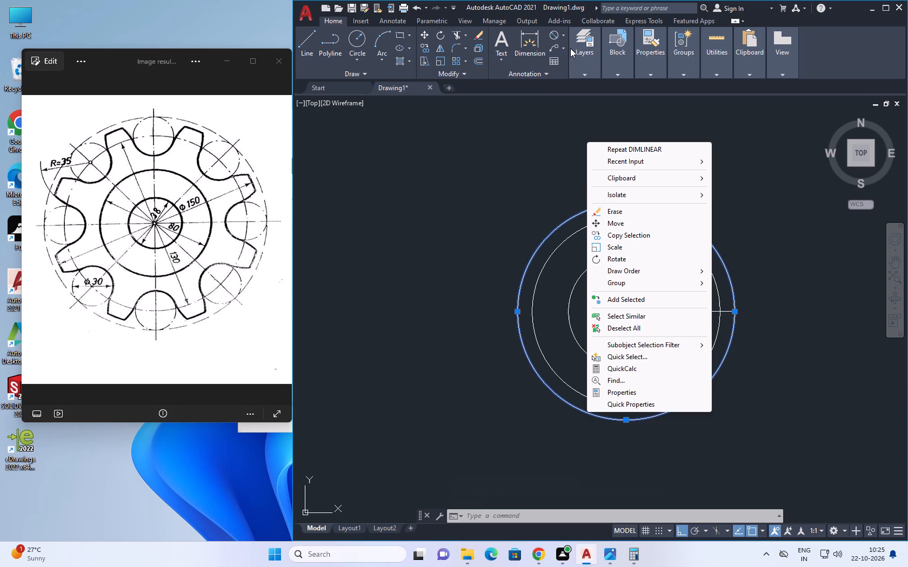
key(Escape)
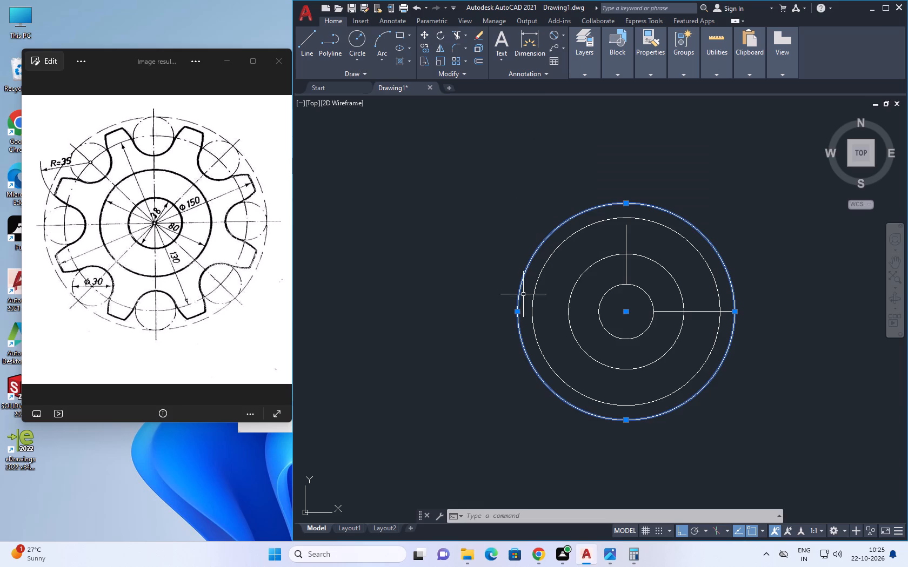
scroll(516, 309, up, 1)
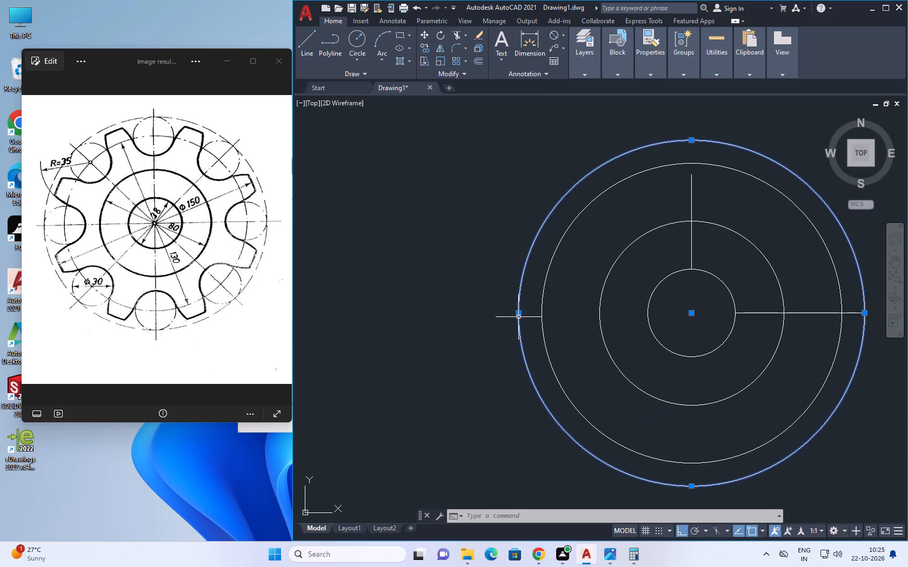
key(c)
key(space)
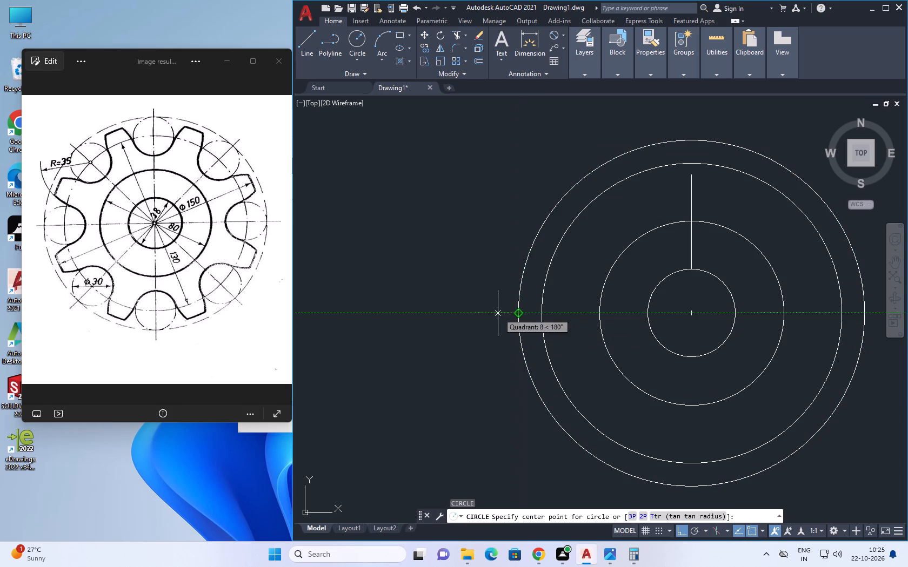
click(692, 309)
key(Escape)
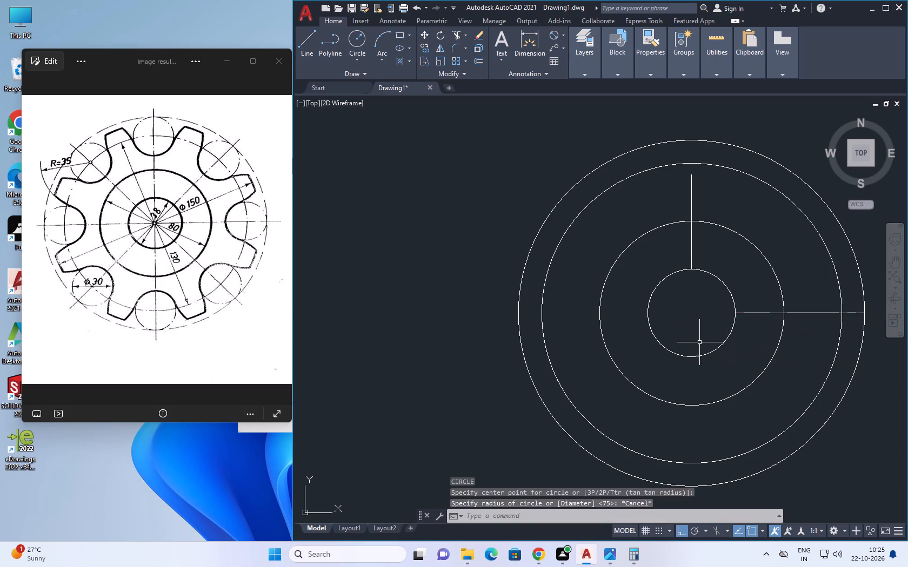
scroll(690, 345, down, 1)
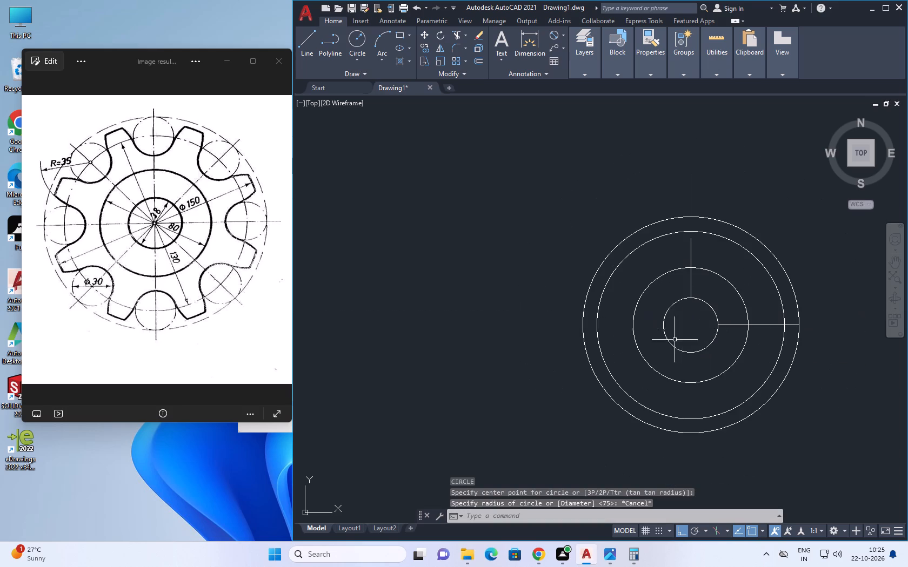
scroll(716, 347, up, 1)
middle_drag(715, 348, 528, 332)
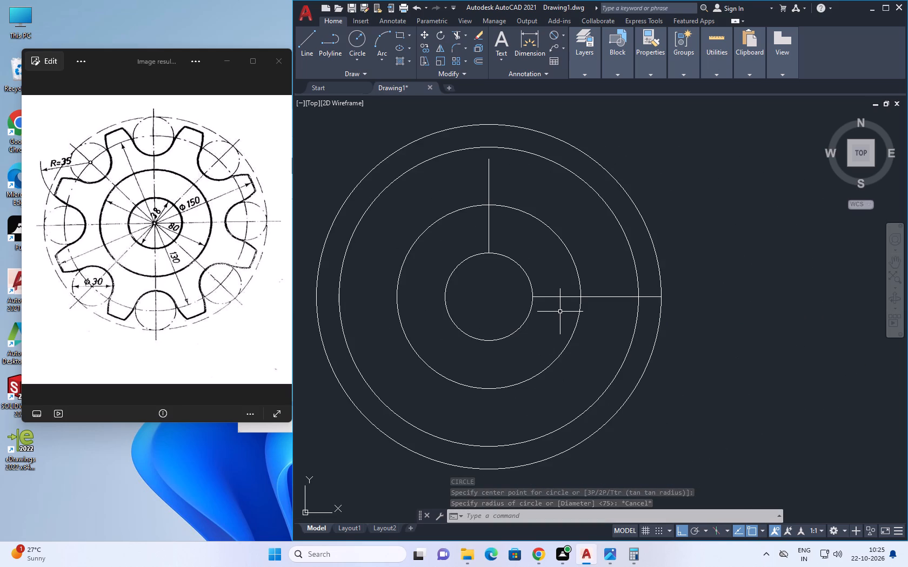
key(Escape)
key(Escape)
Delete the short horizontal and vertical lines that extend outward from the innermost circle.
drag(561, 304, 559, 298)
click(554, 290)
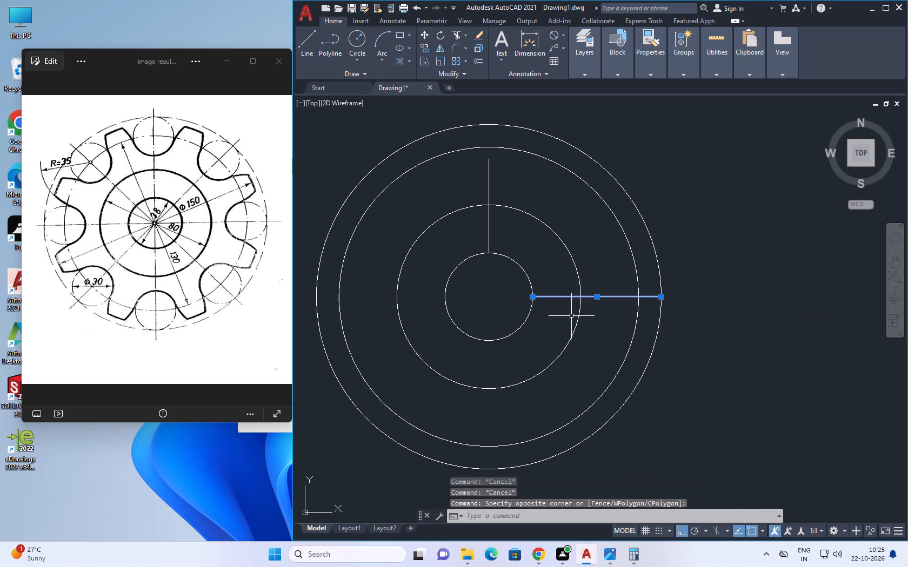
key(Delete)
drag(516, 186, 491, 190)
click(458, 193)
key(Delete)
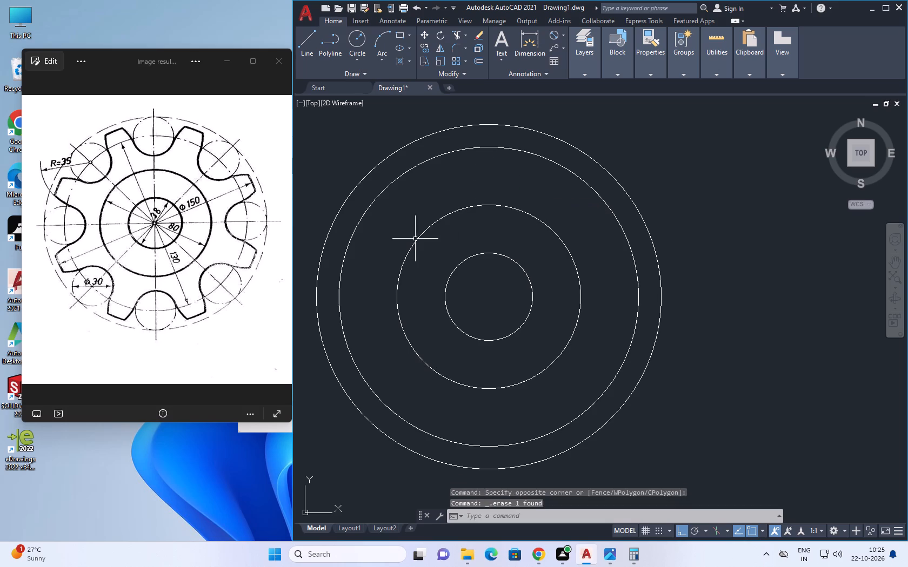
Draw a horizontal and a vertical center line across the gear, each from an outer circle quadrant to beyond the opposite side.
middle_drag(405, 255, 456, 247)
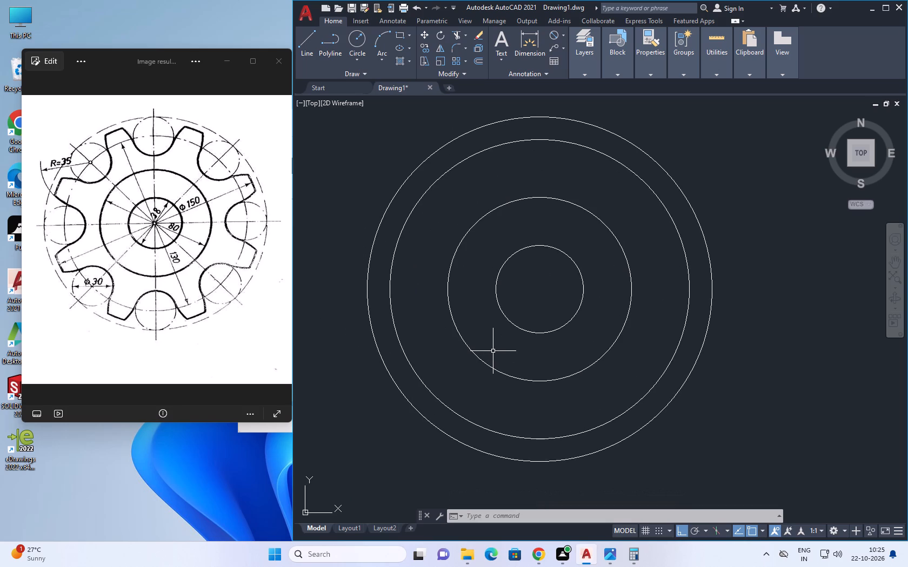
key(l)
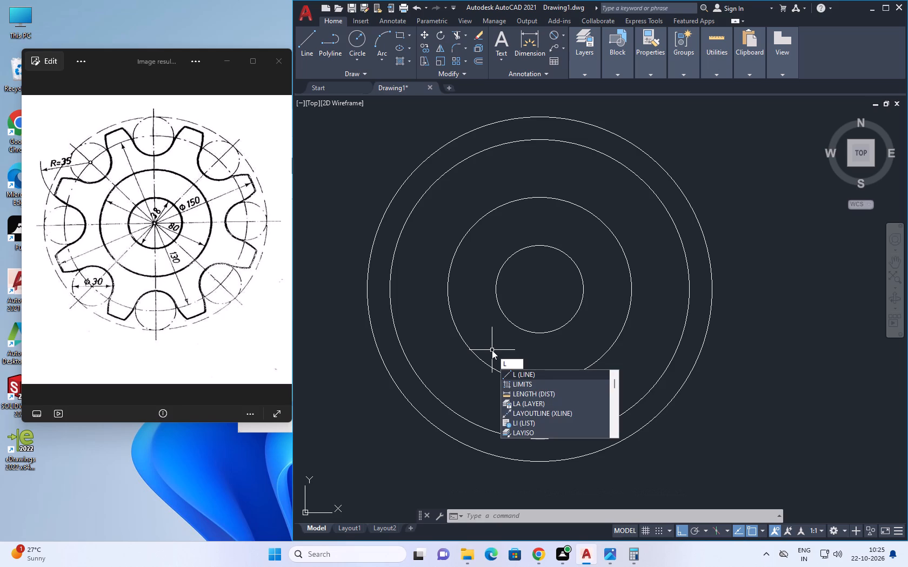
key(Escape)
text(l)
key(space)
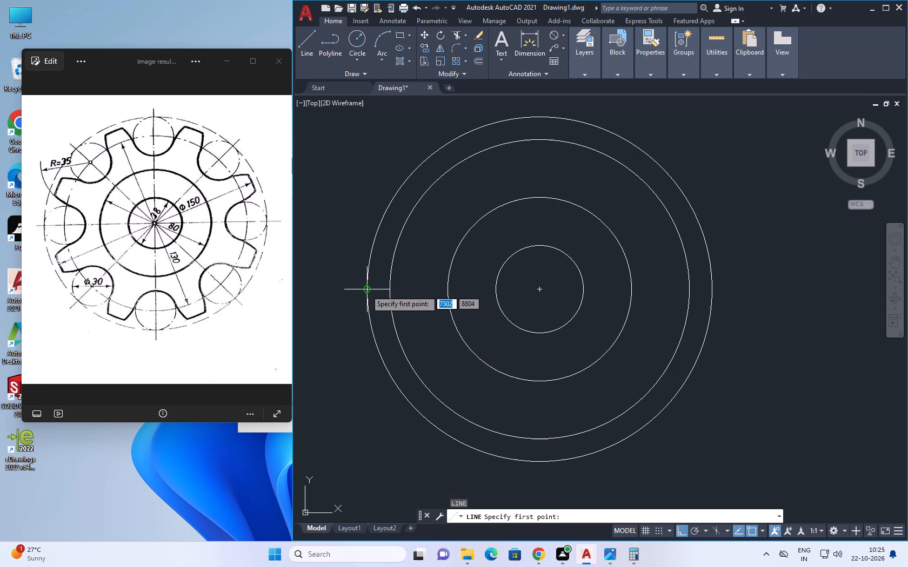
click(366, 292)
click(790, 316)
key(Escape)
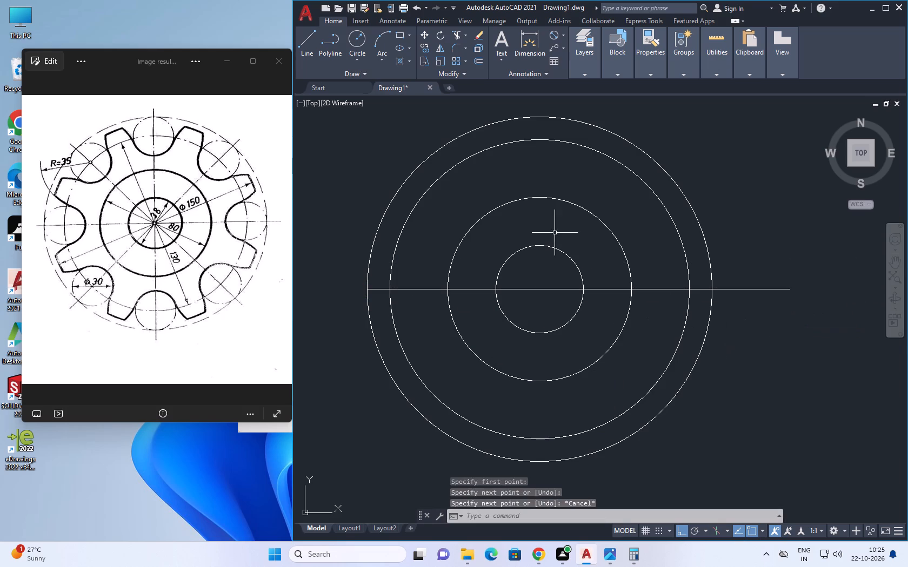
key(space)
click(537, 117)
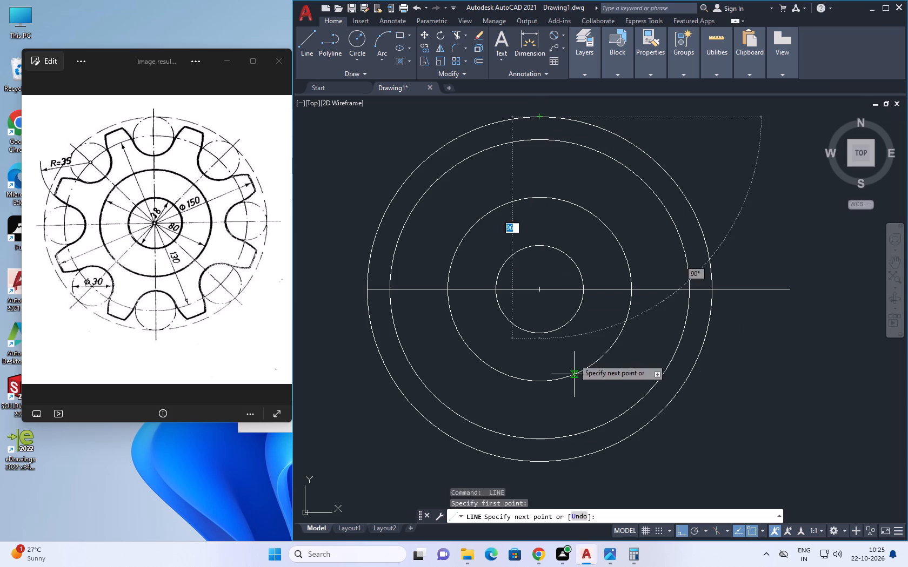
click(593, 484)
key(Escape)
Trim the ends of the horizontal and vertical center lines that extend past the outer circle.
key(t)
key(r)
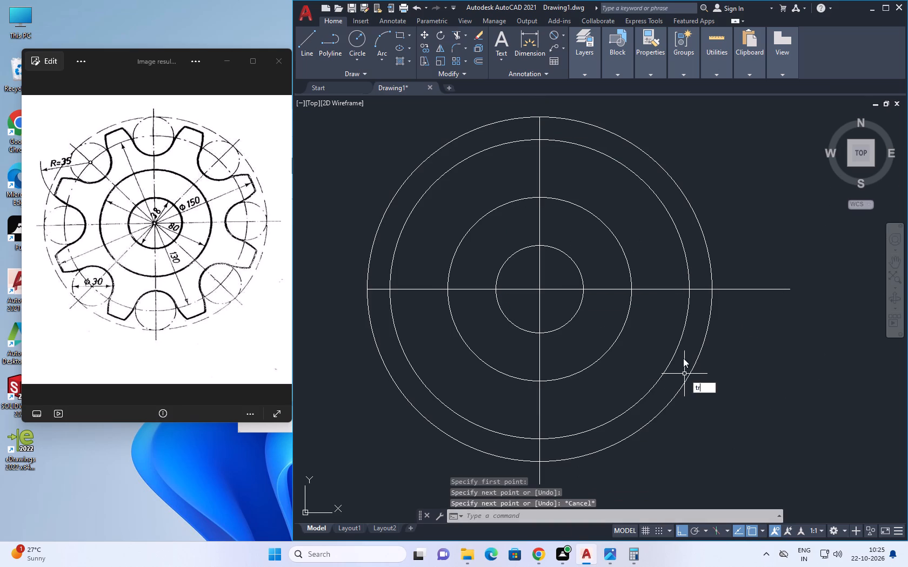
key(space)
key(space)
click(732, 289)
middle_drag(538, 442, 544, 347)
scroll(536, 409, down, 1)
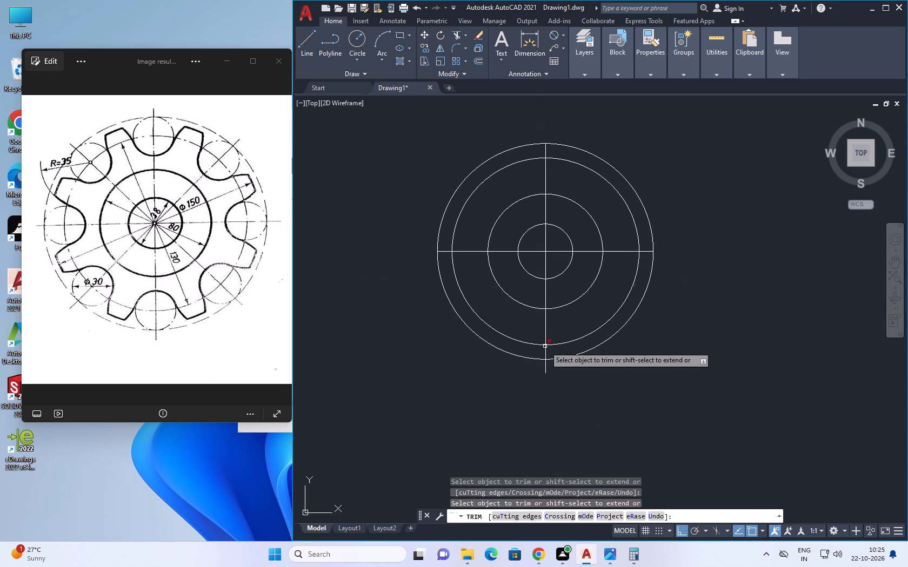
scroll(549, 354, up, 4)
drag(567, 402, 548, 410)
click(458, 424)
click(606, 425)
key(Escape)
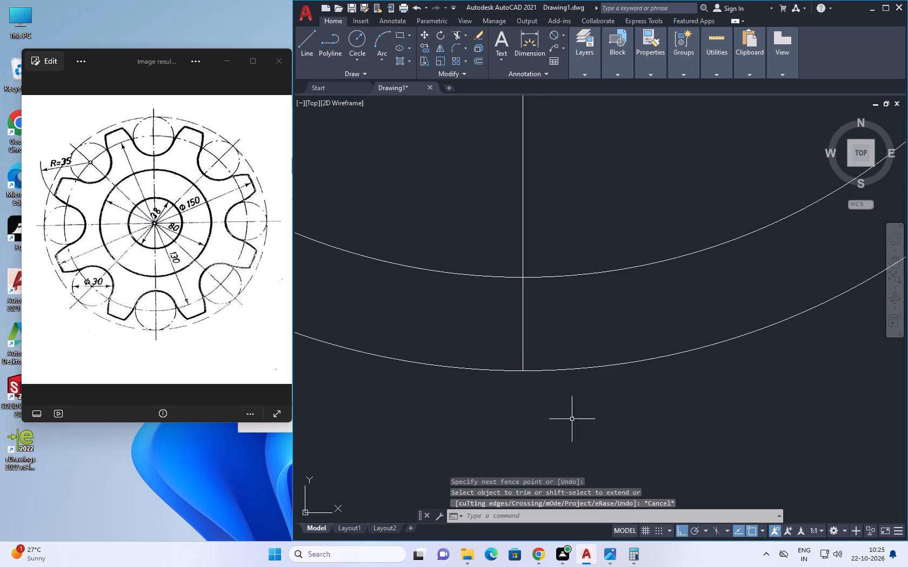
Draw a circle with a 15 mm radius centered where the vertical center line meets the top of the 65 mm radius circle.
scroll(564, 313, down, 2)
middle_drag(571, 337, 606, 408)
middle_drag(564, 330, 557, 386)
scroll(559, 358, down, 1)
middle_drag(577, 261, 565, 350)
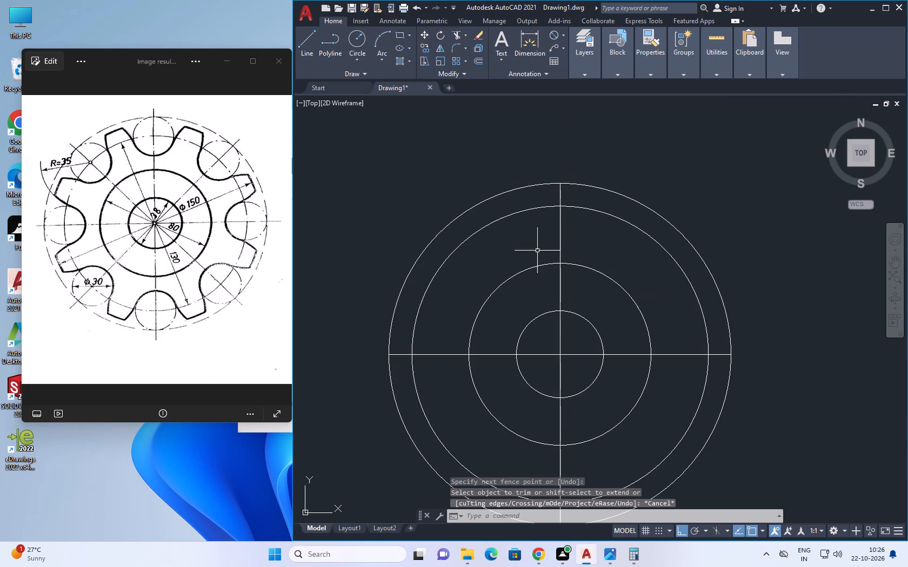
key(c)
key(space)
scroll(567, 187, up, 2)
middle_click(575, 219)
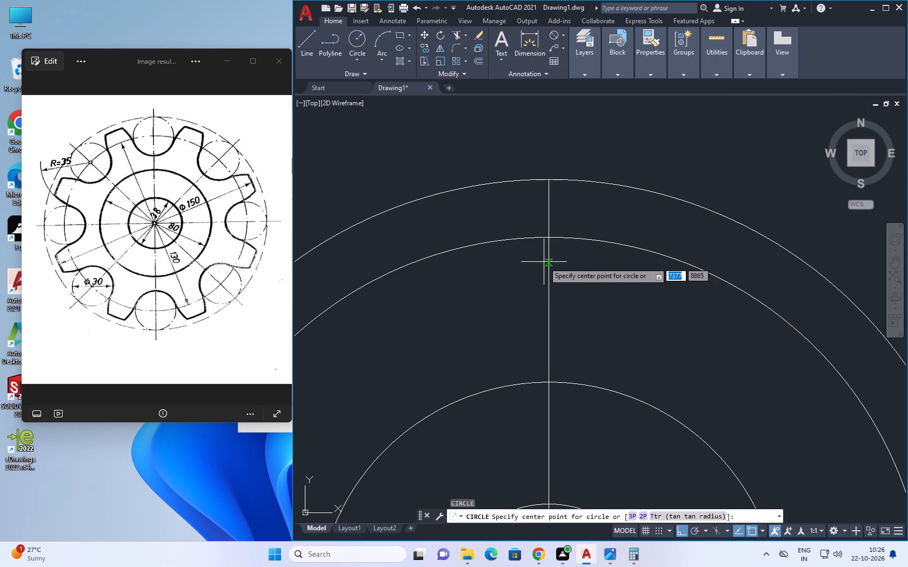
click(549, 239)
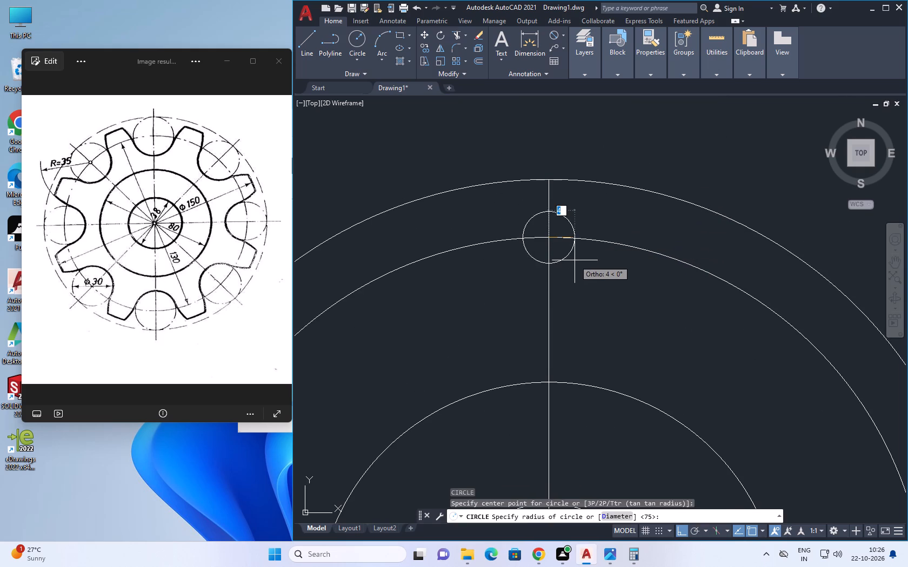
text(15)
key(Return)
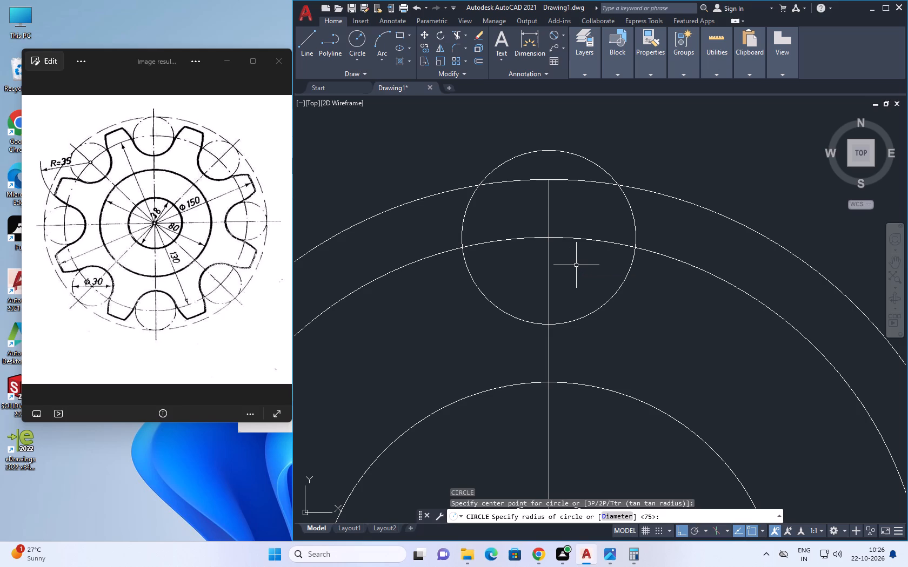
Measure the 15 mm radius circle's diameter with a temporary linear dimension.
text(dl)
key(i)
key(space)
key(space)
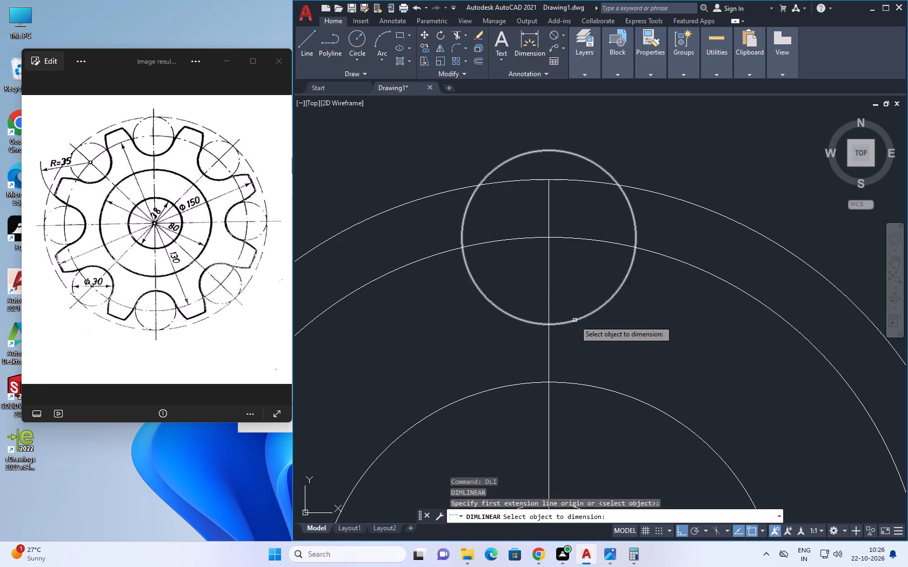
click(575, 320)
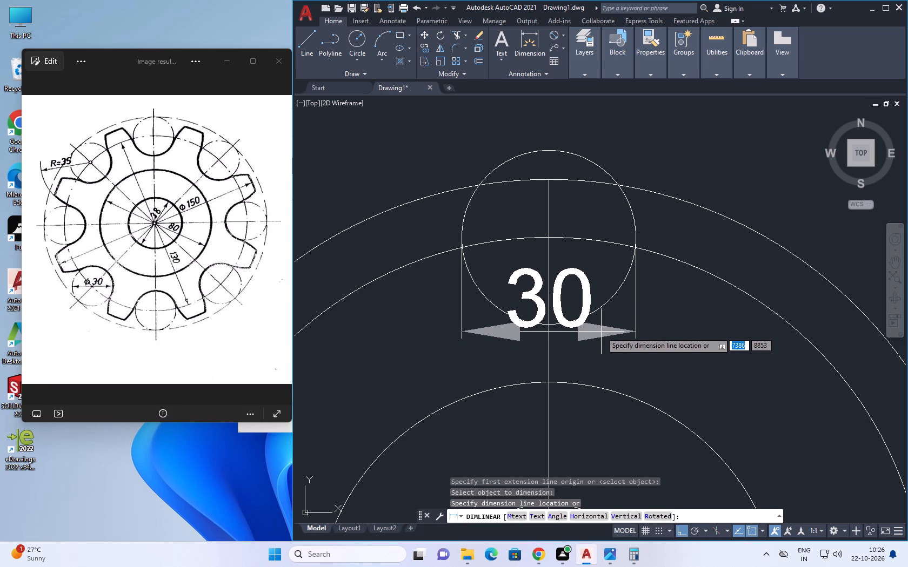
key(Escape)
Create a polar array of the 15 mm radius circle around the gear's center with 8 items.
scroll(583, 282, down, 2)
middle_drag(582, 282, 584, 277)
text(ar)
key(space)
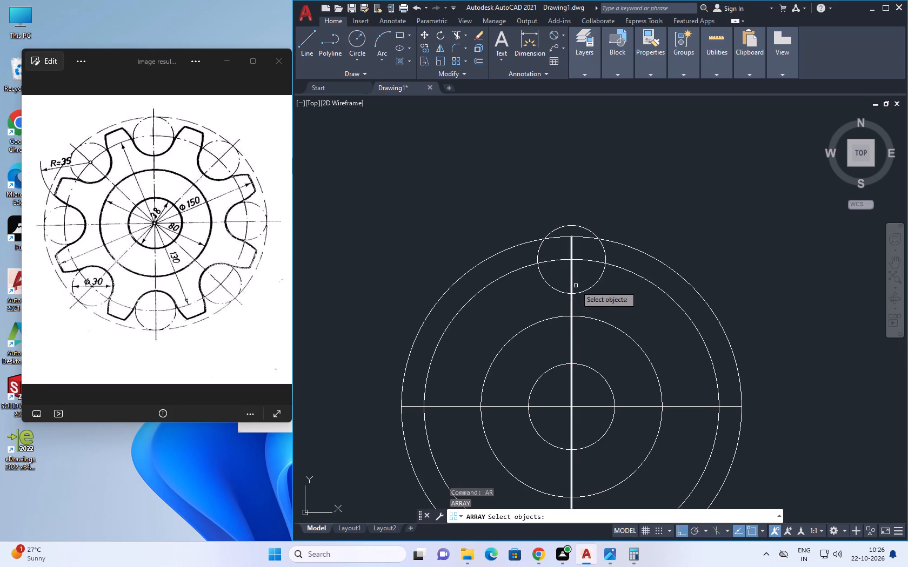
click(586, 291)
key(space)
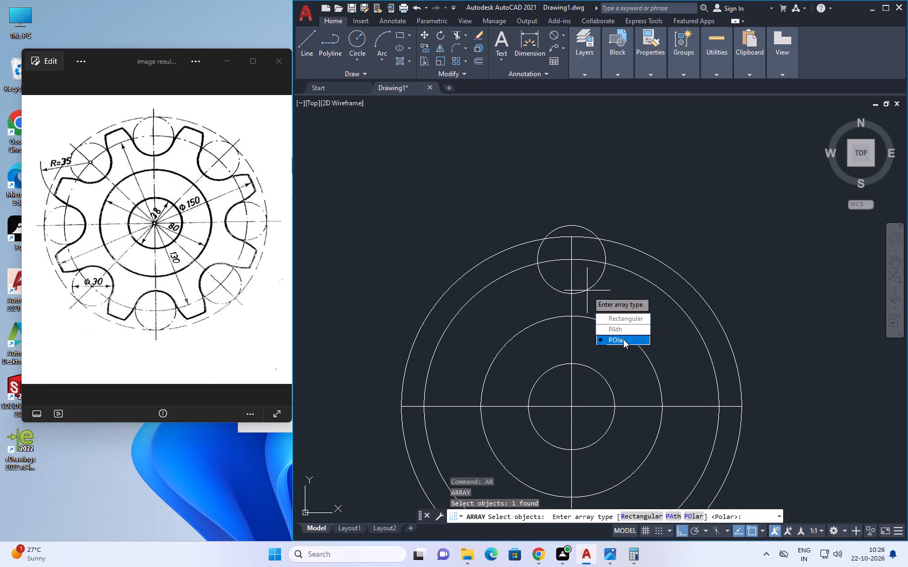
drag(623, 339, 587, 291)
click(571, 407)
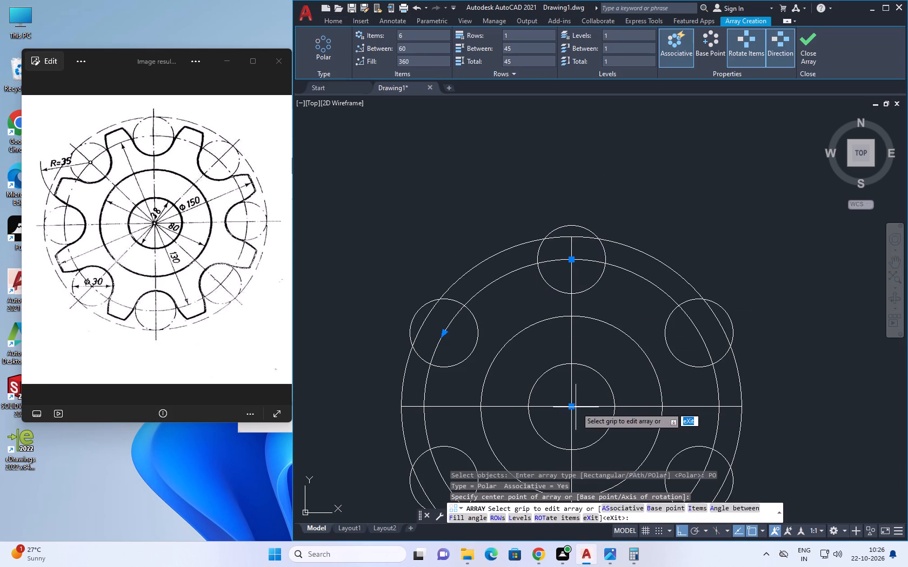
double_click(433, 40)
drag(429, 36, 417, 37)
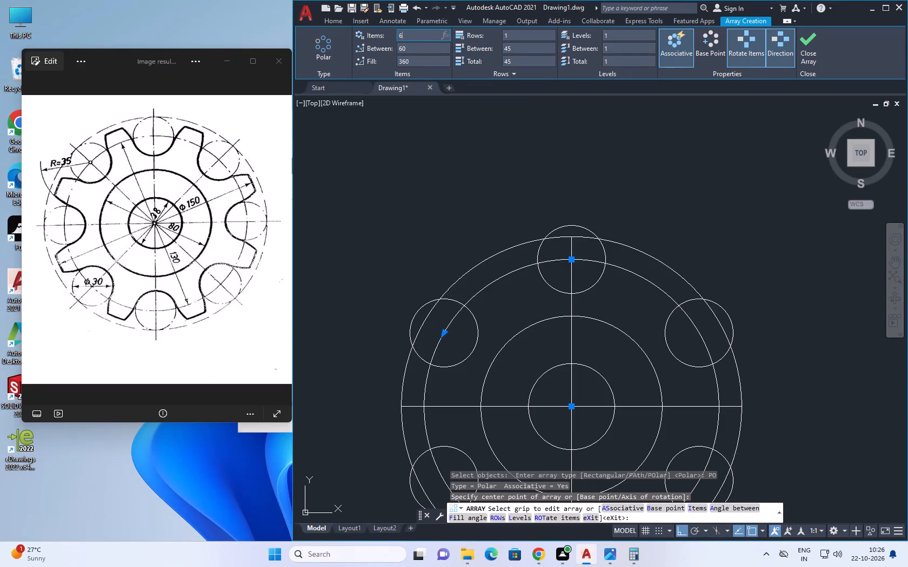
drag(417, 37, 386, 42)
key(8)
key(Return)
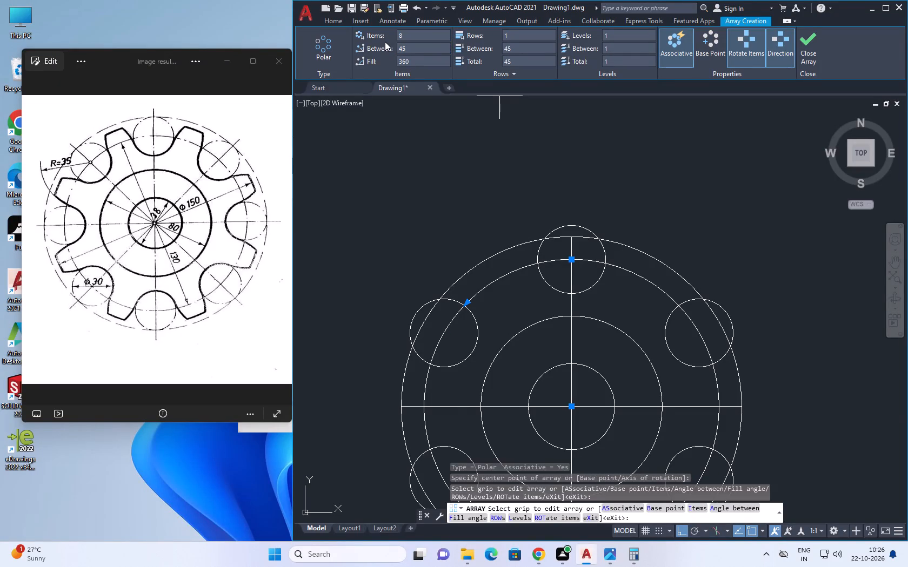
scroll(544, 198, down, 2)
key(Escape)
key(Escape)
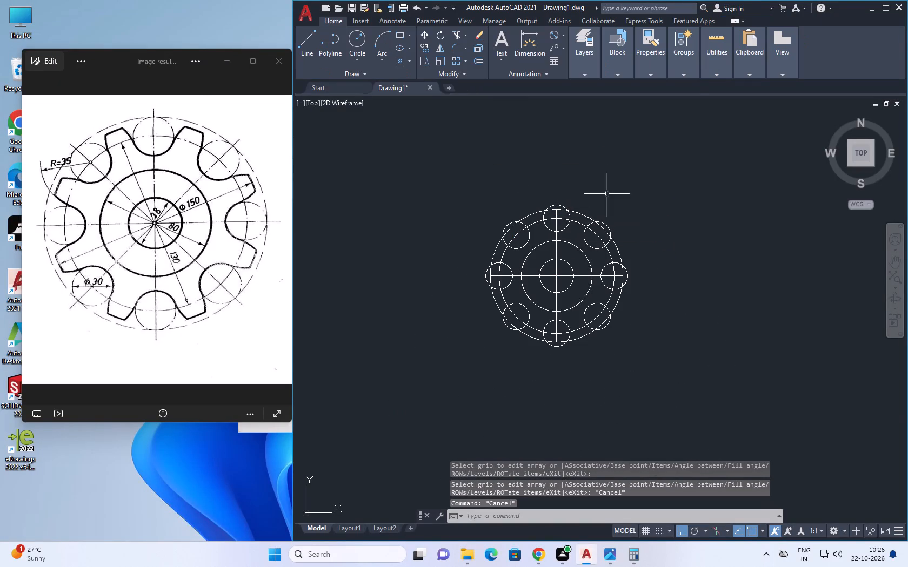
Examine the arrayed tooth-gap circles and the concentric circles against the reference gear image.
scroll(571, 277, up, 3)
middle_drag(515, 241, 595, 274)
scroll(548, 248, down, 2)
middle_drag(544, 248, 548, 242)
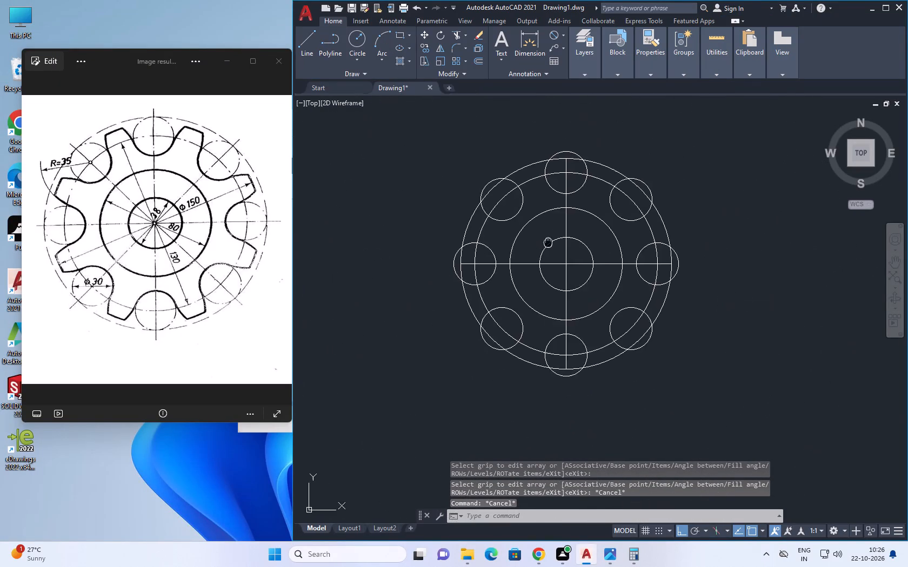
middle_drag(548, 242, 550, 245)
scroll(547, 236, up, 1)
middle_drag(546, 245, 551, 266)
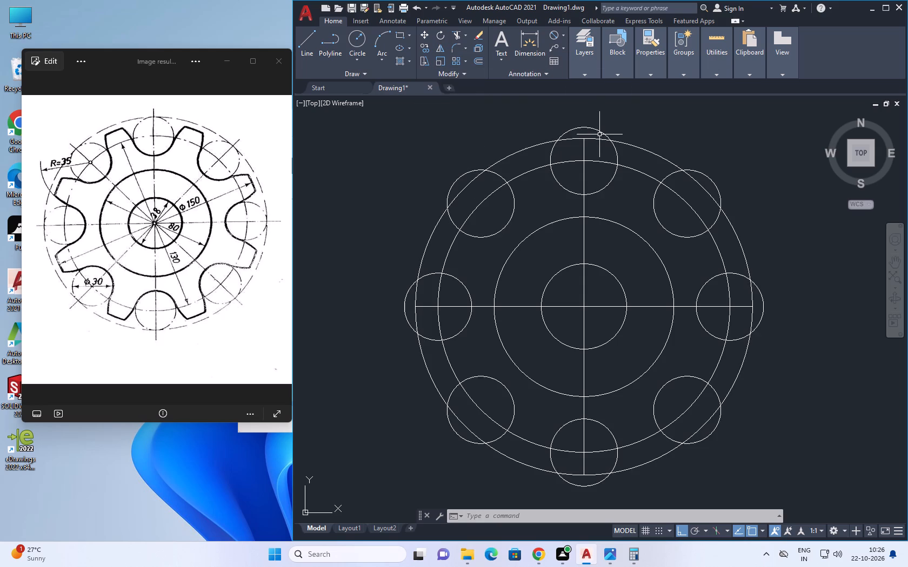
scroll(559, 143, up, 2)
middle_click(587, 156)
scroll(588, 154, down, 1)
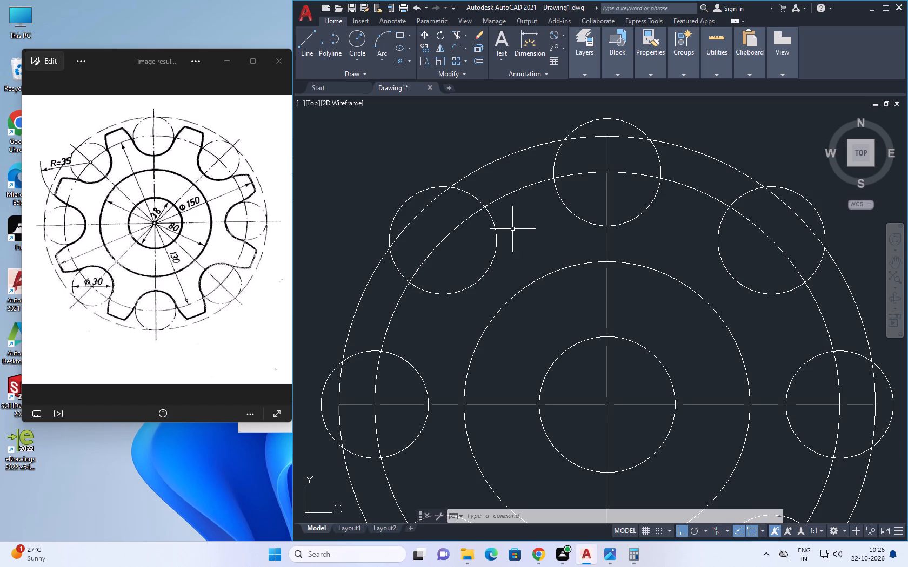
middle_drag(559, 329, 589, 293)
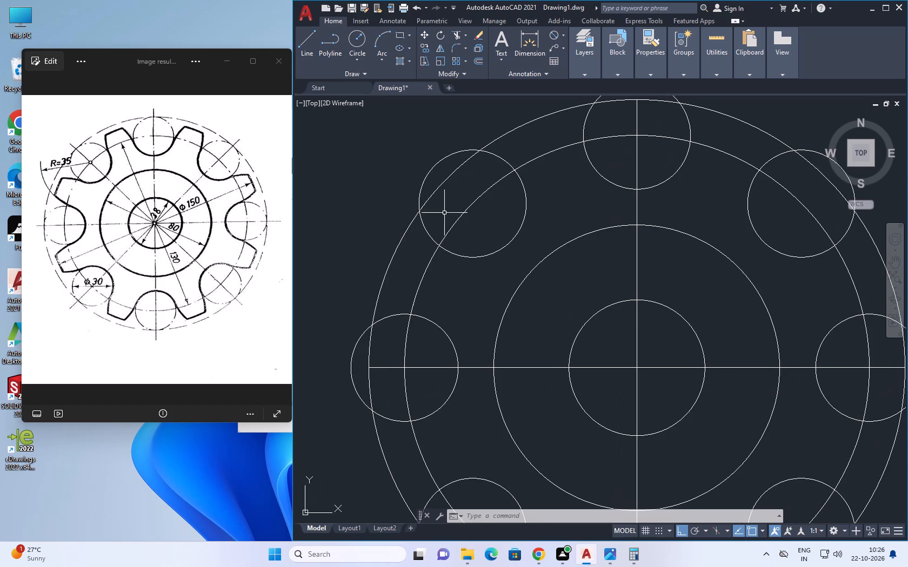
middle_drag(461, 243, 486, 211)
scroll(466, 238, down, 1)
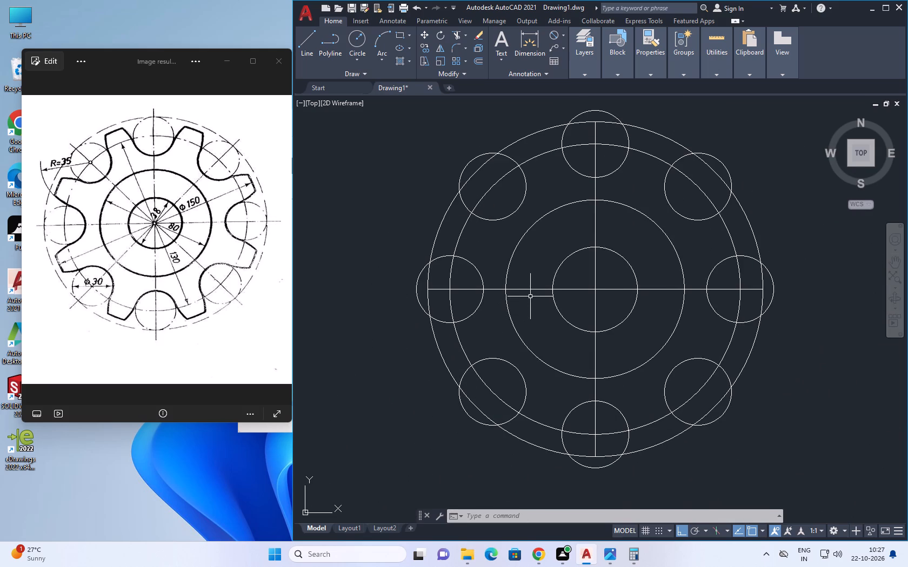
click(530, 289)
key(Escape)
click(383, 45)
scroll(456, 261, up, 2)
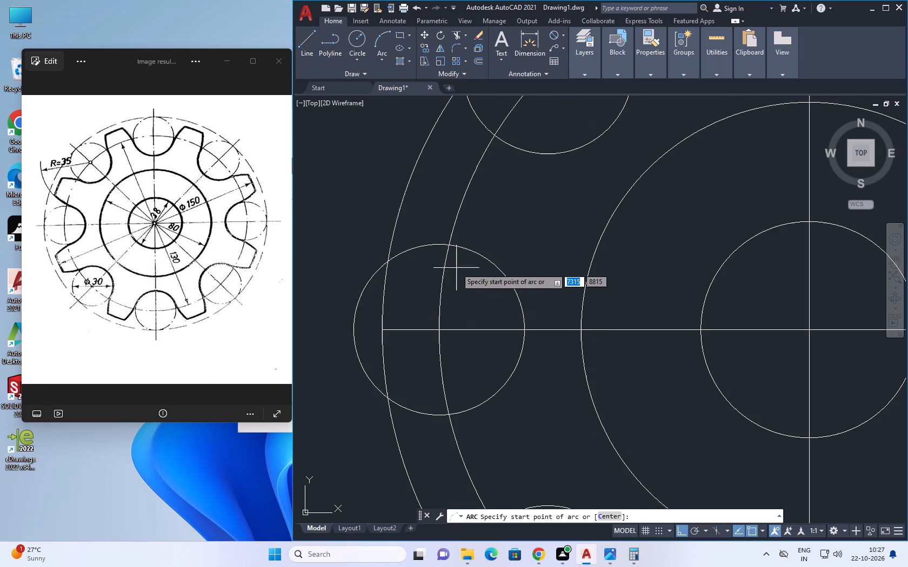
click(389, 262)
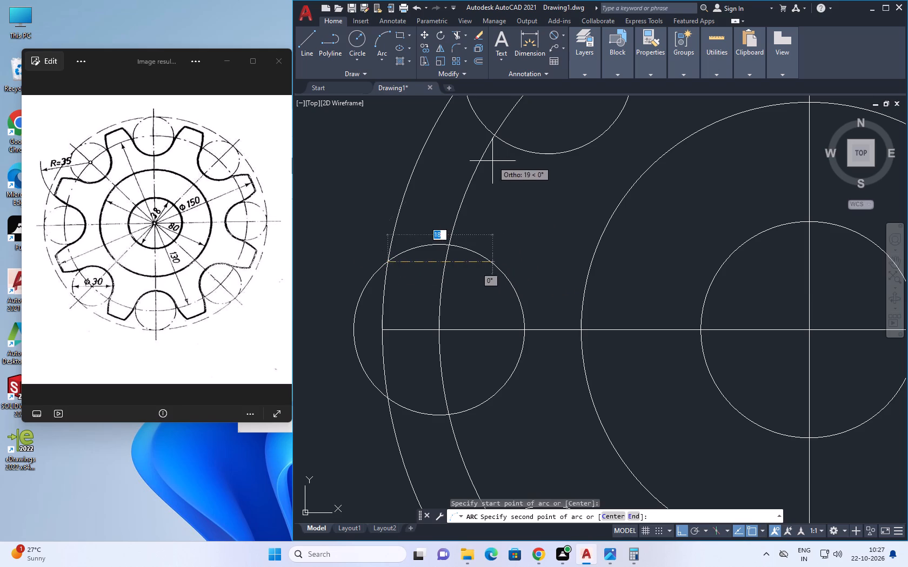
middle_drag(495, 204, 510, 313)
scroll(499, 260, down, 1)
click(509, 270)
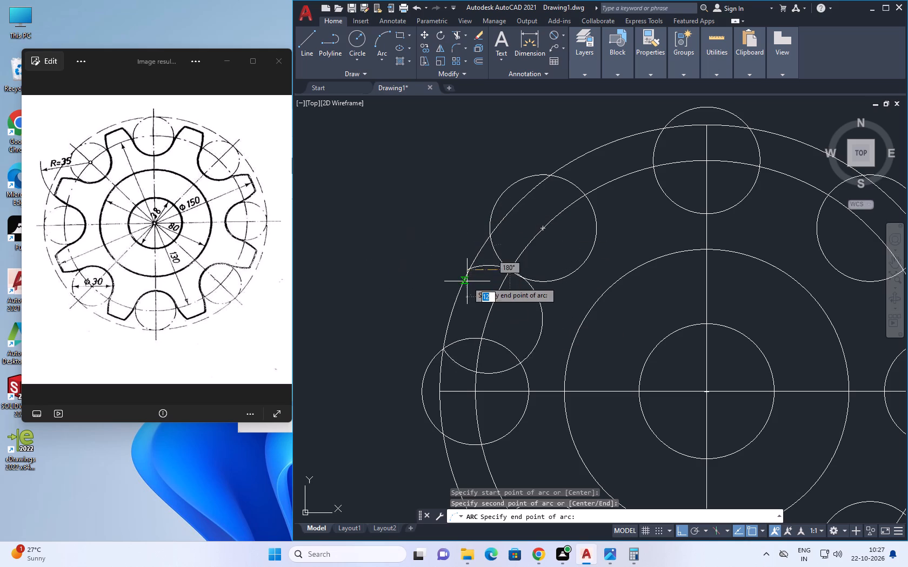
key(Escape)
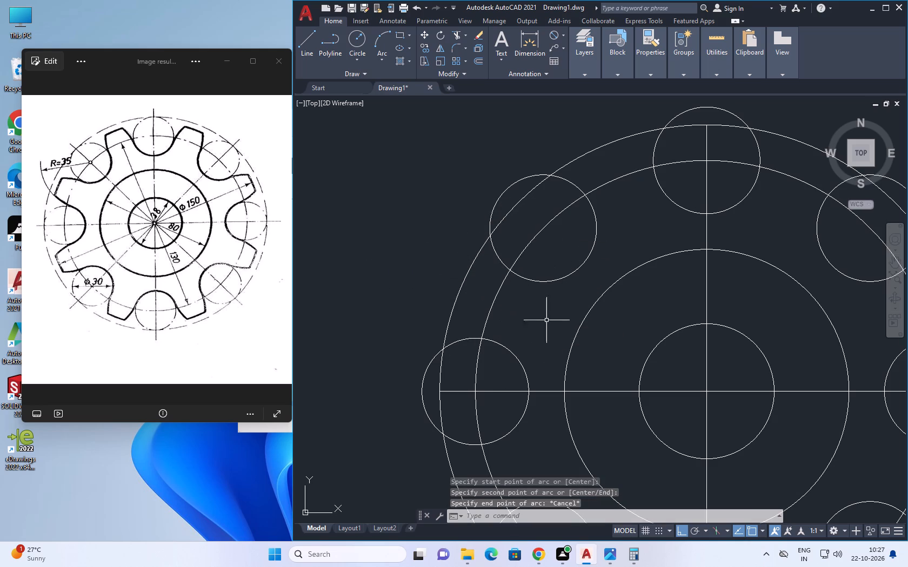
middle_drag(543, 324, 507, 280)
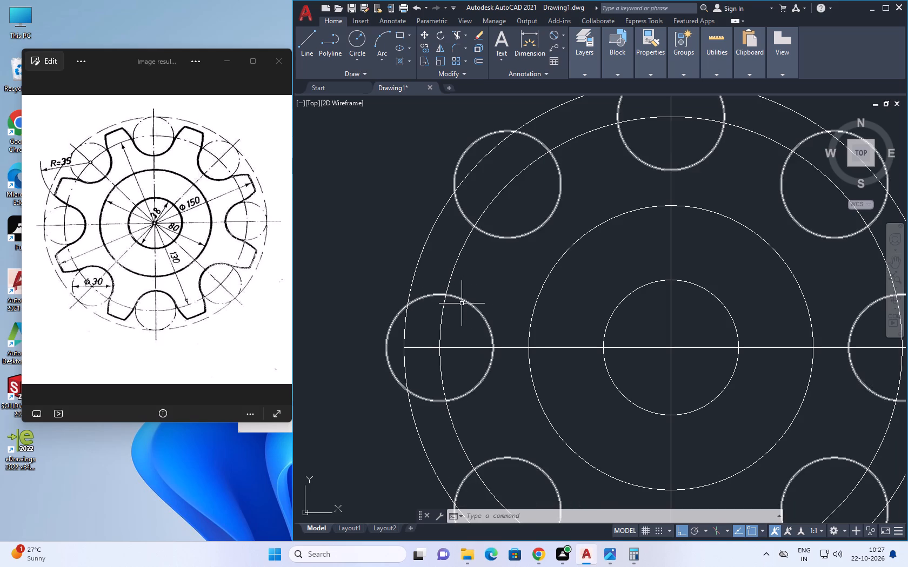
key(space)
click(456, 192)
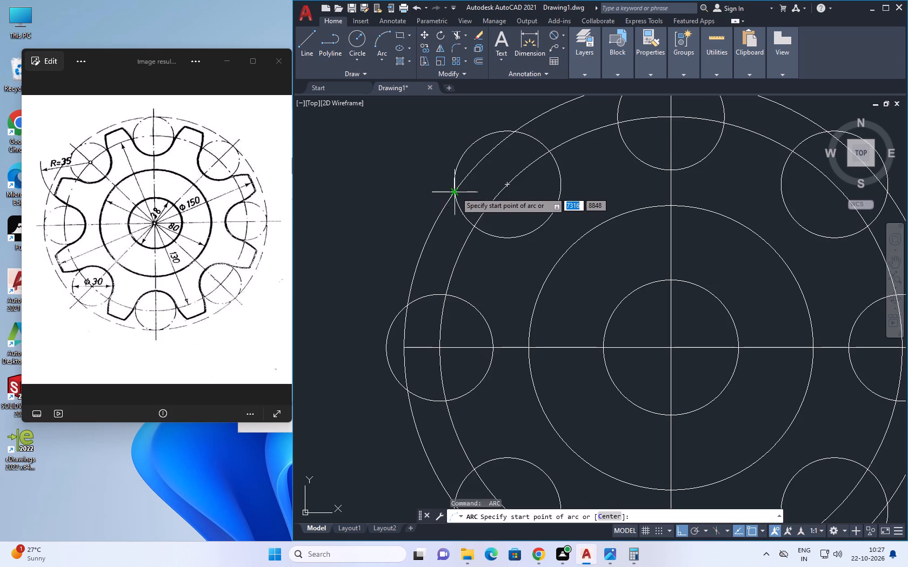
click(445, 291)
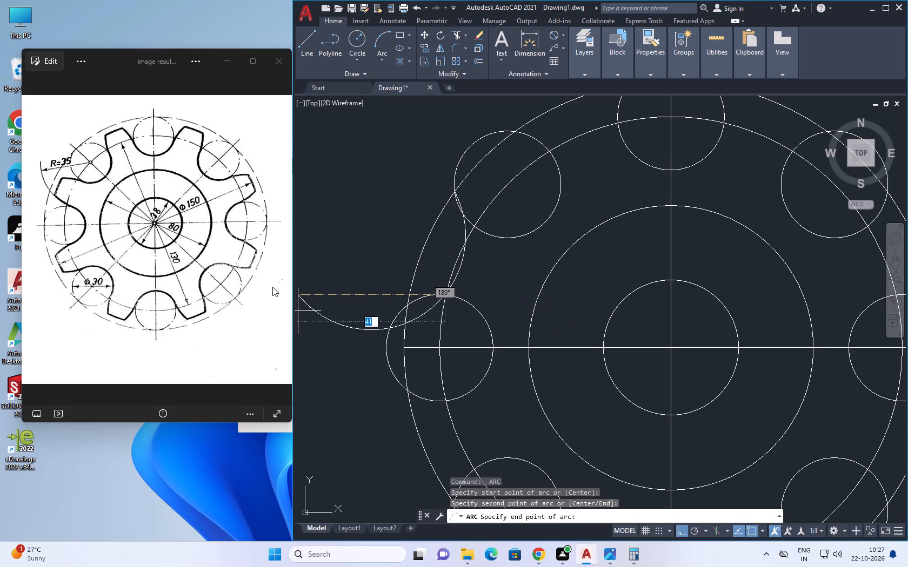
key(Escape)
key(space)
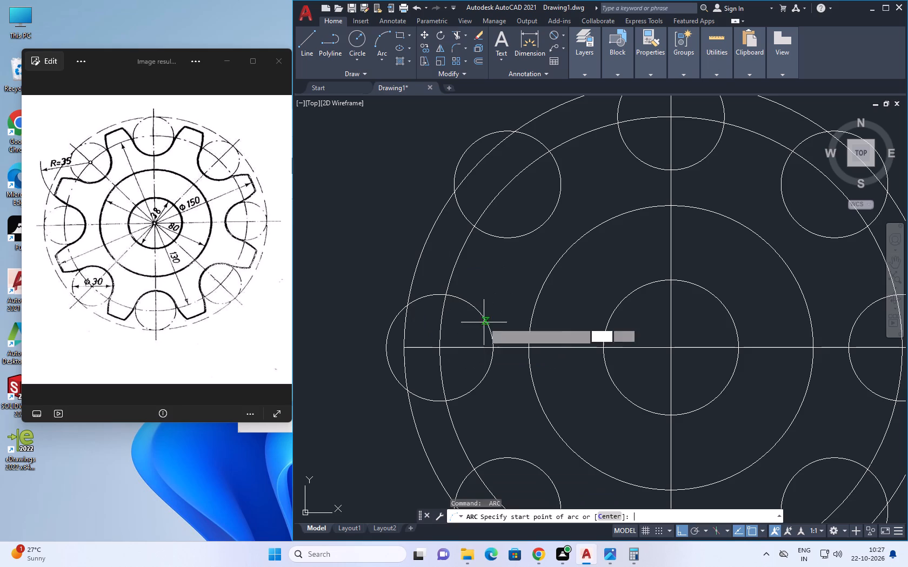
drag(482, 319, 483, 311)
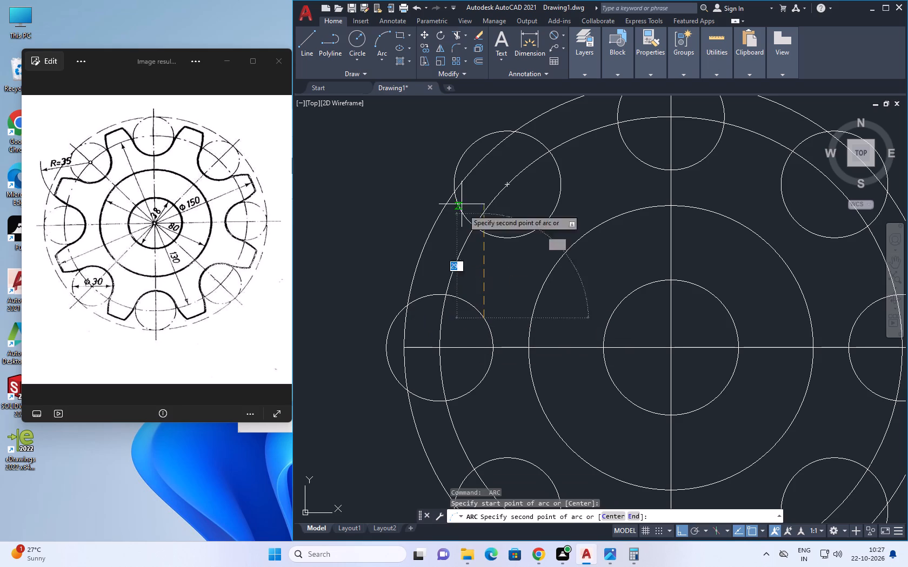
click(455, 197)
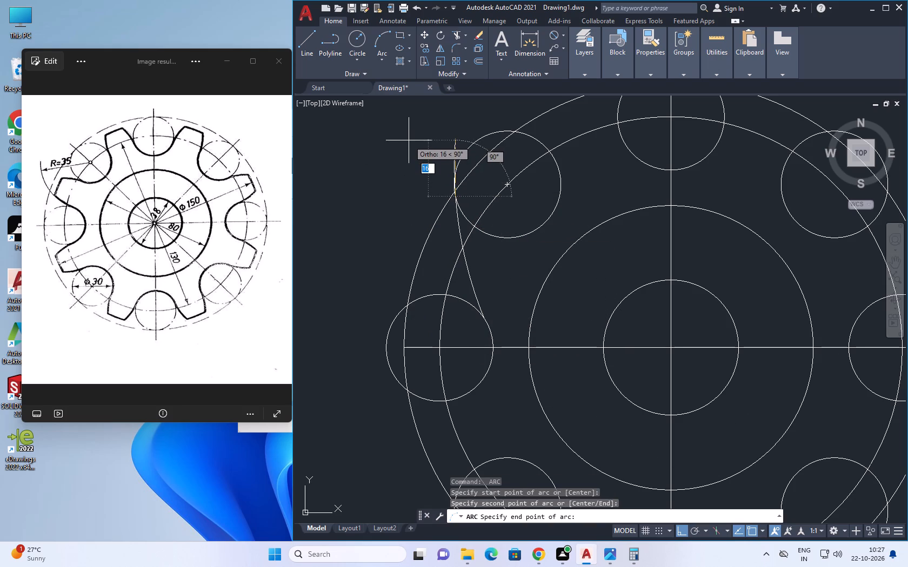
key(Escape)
Trim the portions of the 65 mm radius circle and the vertical center line inside the bottom tooth-gap circle.
middle_drag(473, 326, 458, 303)
scroll(468, 321, down, 2)
scroll(522, 279, up, 1)
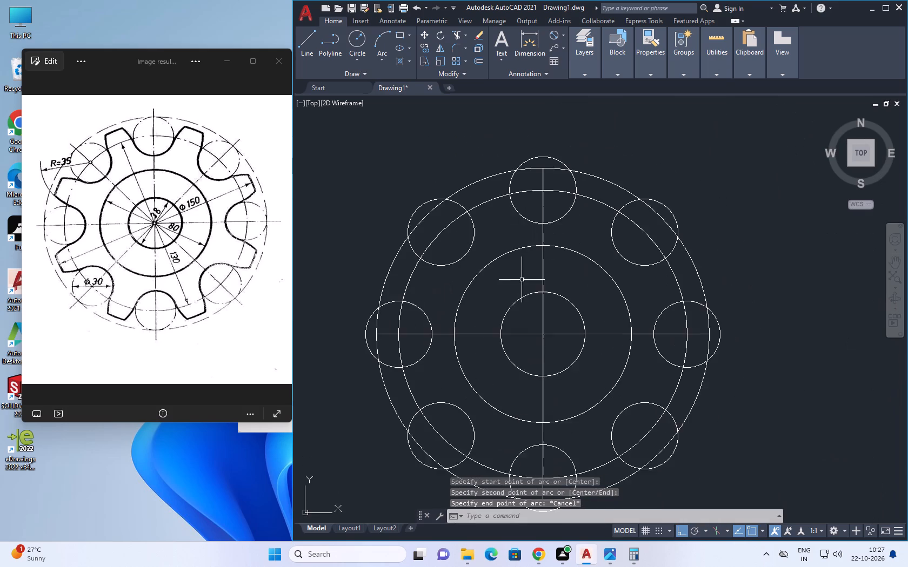
middle_drag(520, 285, 528, 252)
middle_drag(562, 384, 560, 320)
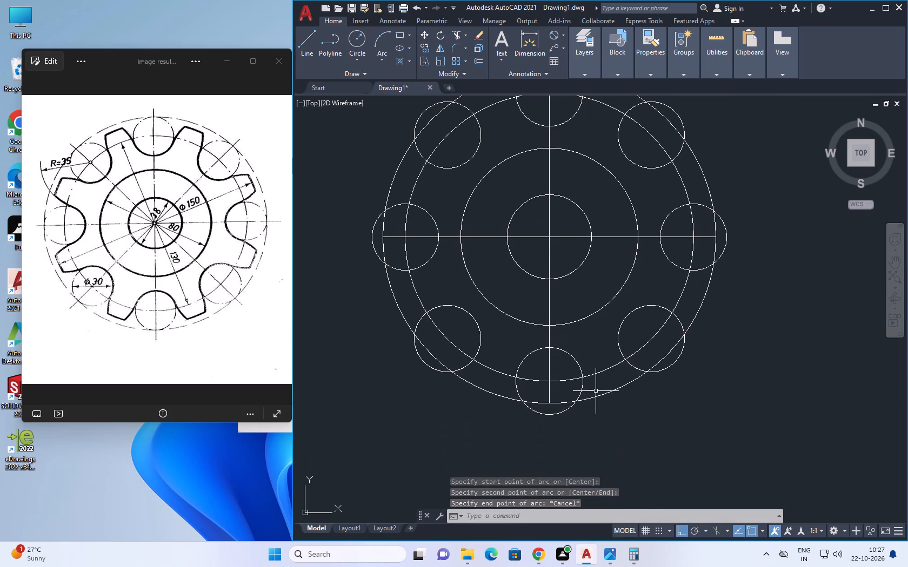
scroll(549, 391, up, 1)
middle_click(549, 391)
scroll(551, 387, up, 1)
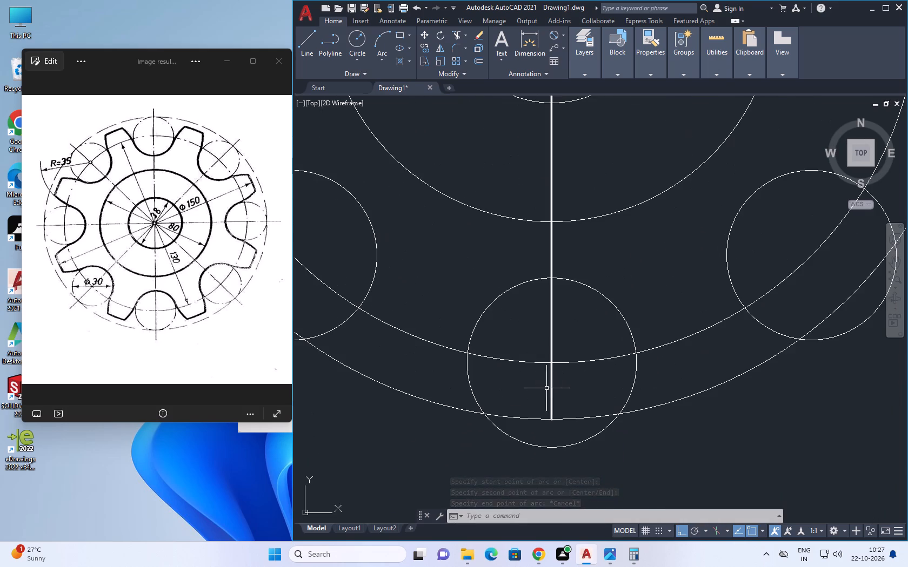
middle_drag(521, 385, 558, 368)
scroll(521, 385, up, 1)
scroll(556, 368, down, 1)
key(t)
key(r)
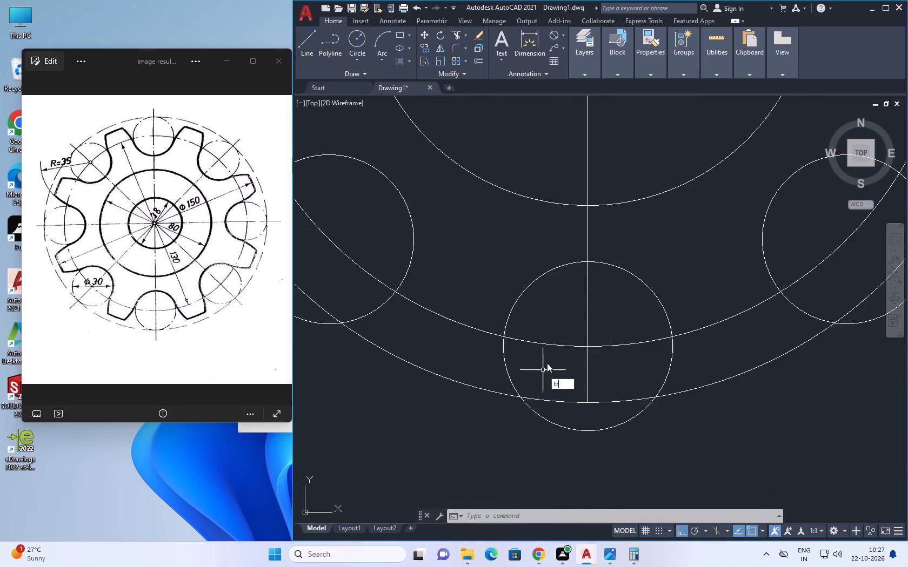
key(space)
key(space)
click(557, 343)
drag(624, 361, 620, 347)
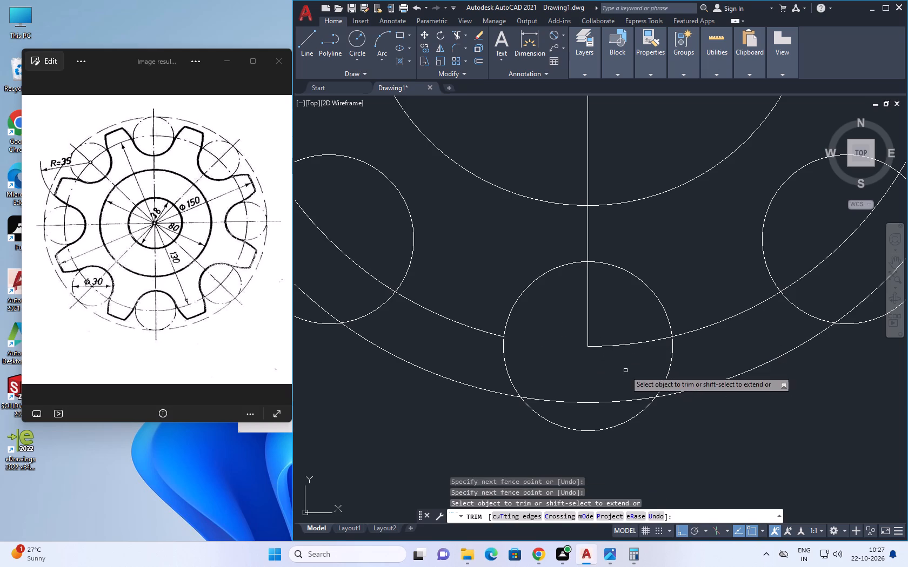
drag(625, 370, 615, 350)
drag(576, 318, 593, 321)
click(624, 366)
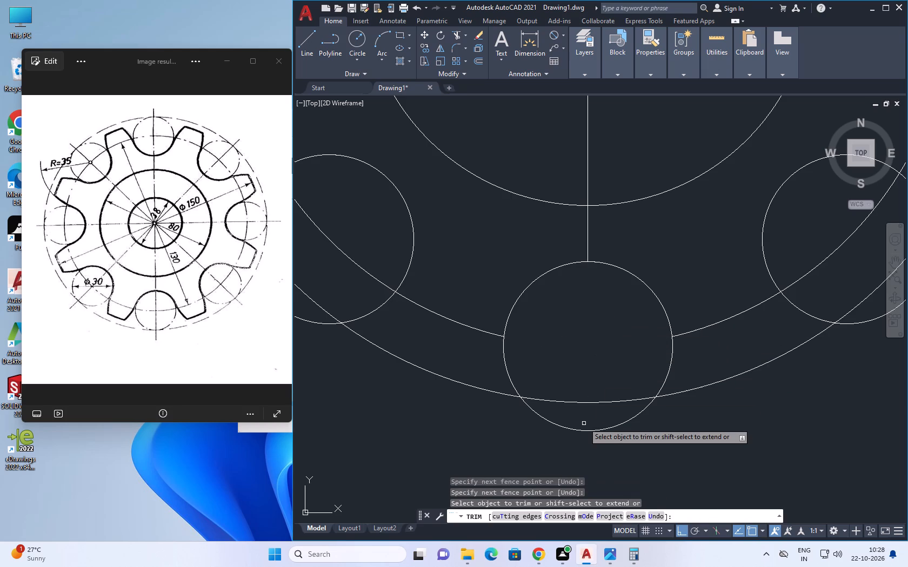
Trim the segment of the 75 mm radius outer circle that lies inside the bottom tooth-gap circle.
middle_drag(580, 418, 589, 384)
scroll(589, 384, up, 1)
drag(584, 414, 579, 400)
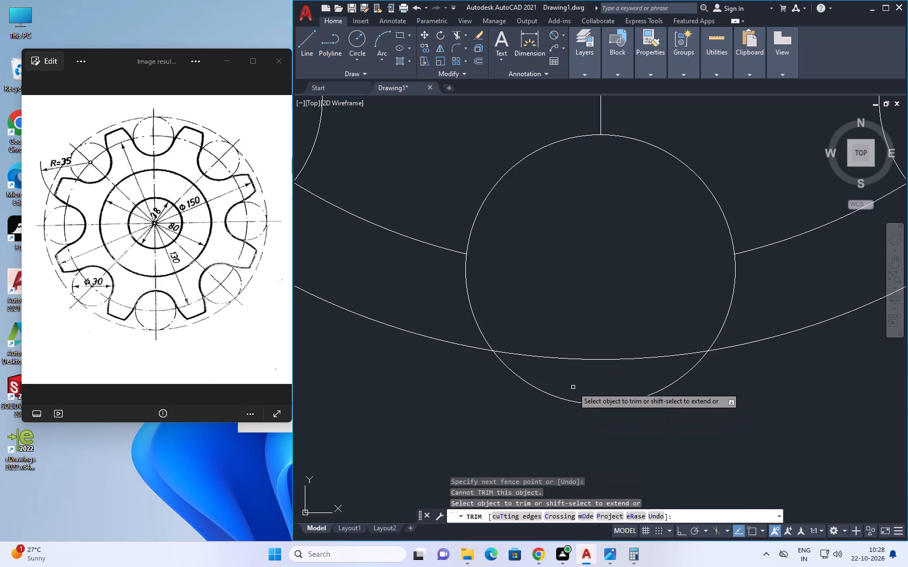
drag(601, 376, 597, 365)
click(557, 325)
scroll(597, 327, down, 1)
middle_drag(596, 339, 597, 364)
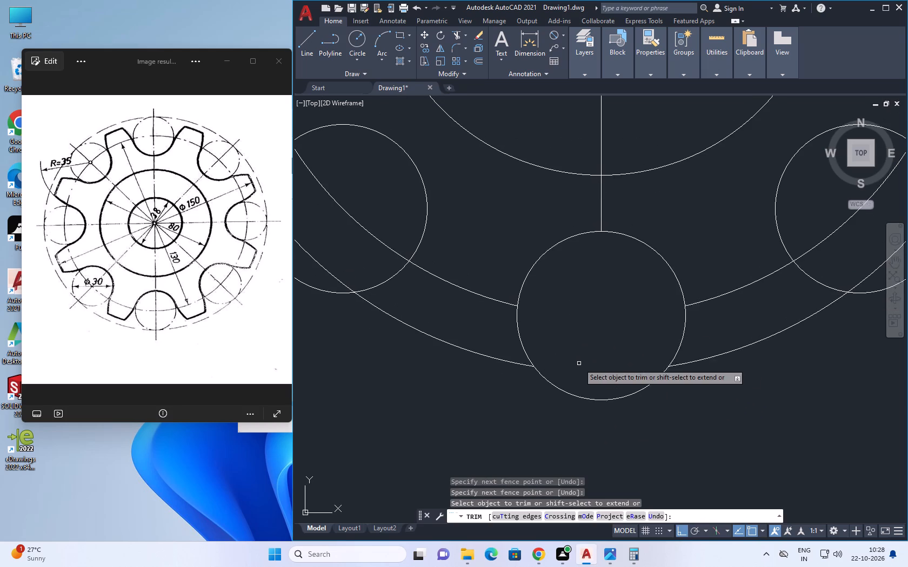
middle_drag(558, 322, 587, 296)
scroll(587, 296, down, 1)
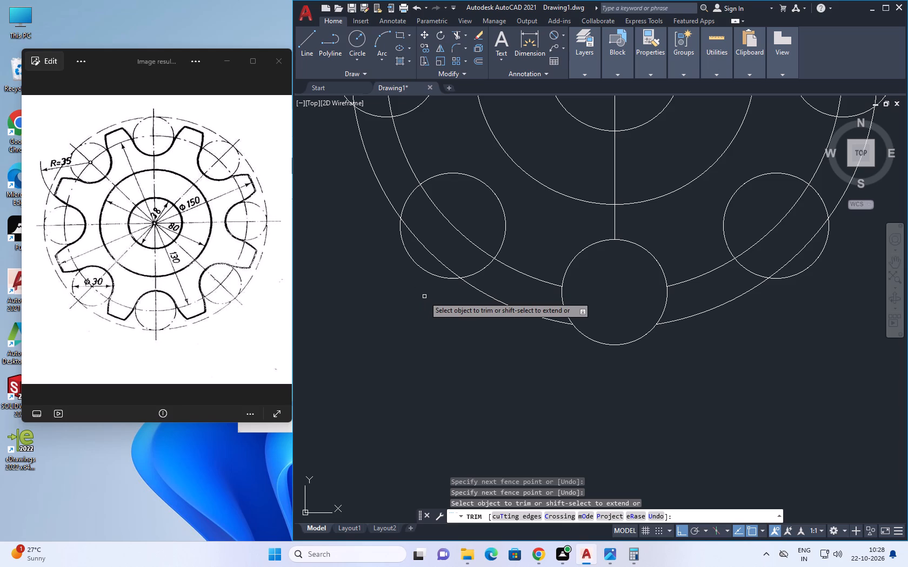
middle_drag(434, 233, 497, 417)
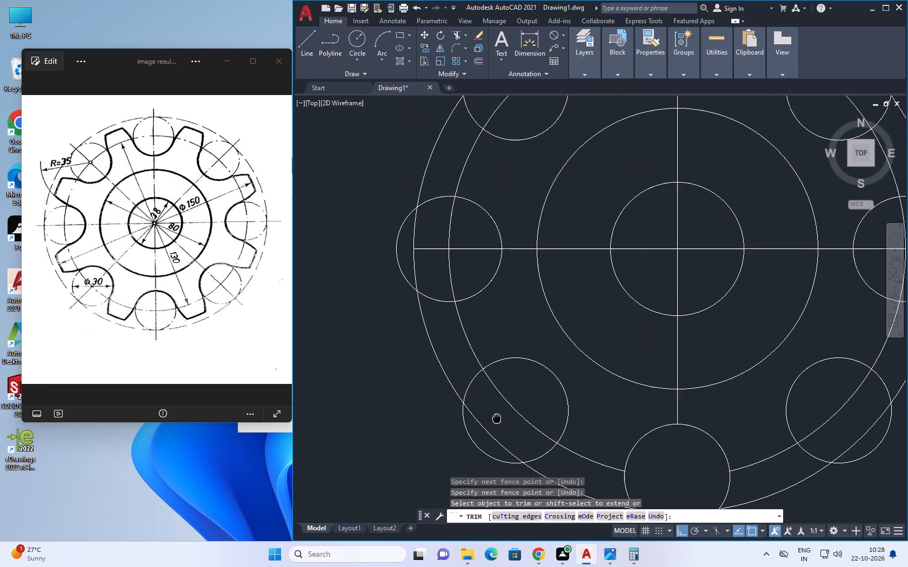
middle_drag(497, 417, 497, 418)
middle_drag(479, 252, 485, 361)
middle_drag(519, 234, 512, 307)
key(Escape)
key(Escape)
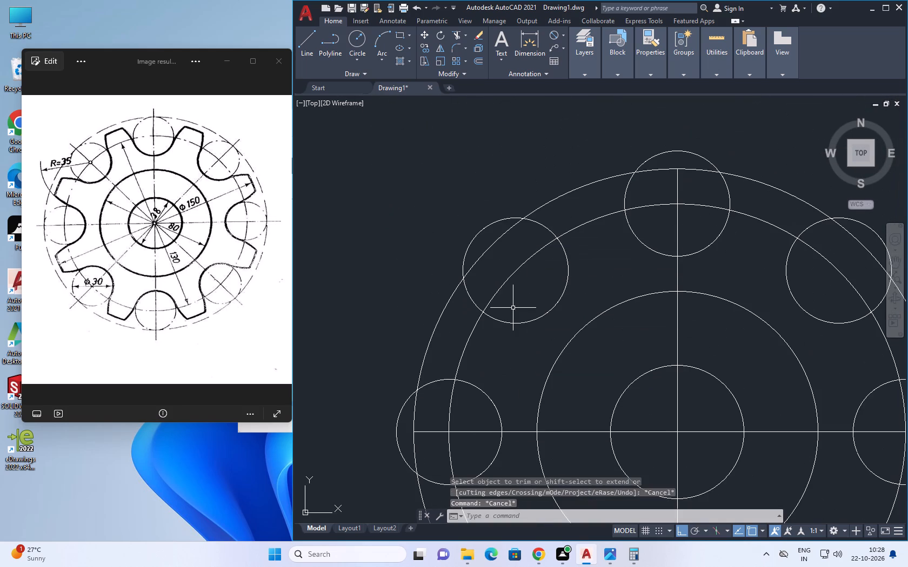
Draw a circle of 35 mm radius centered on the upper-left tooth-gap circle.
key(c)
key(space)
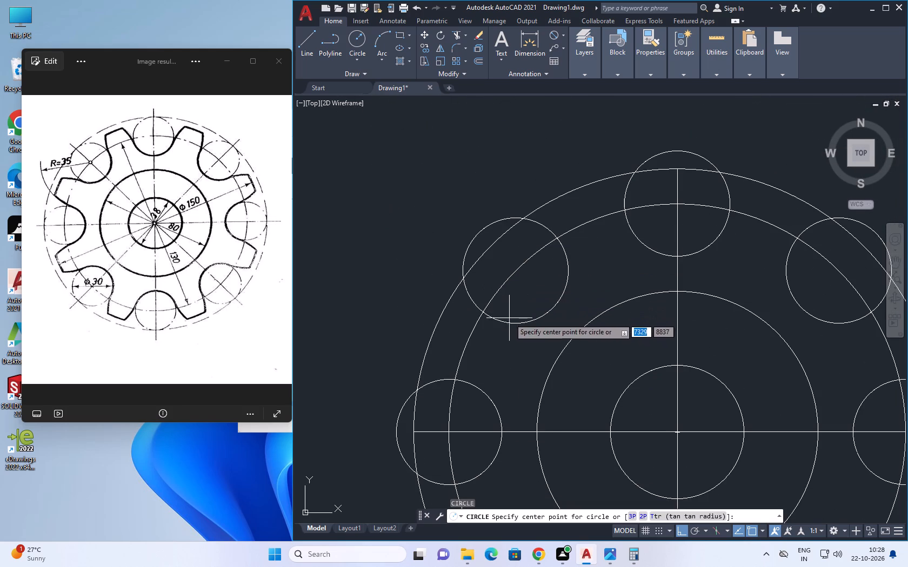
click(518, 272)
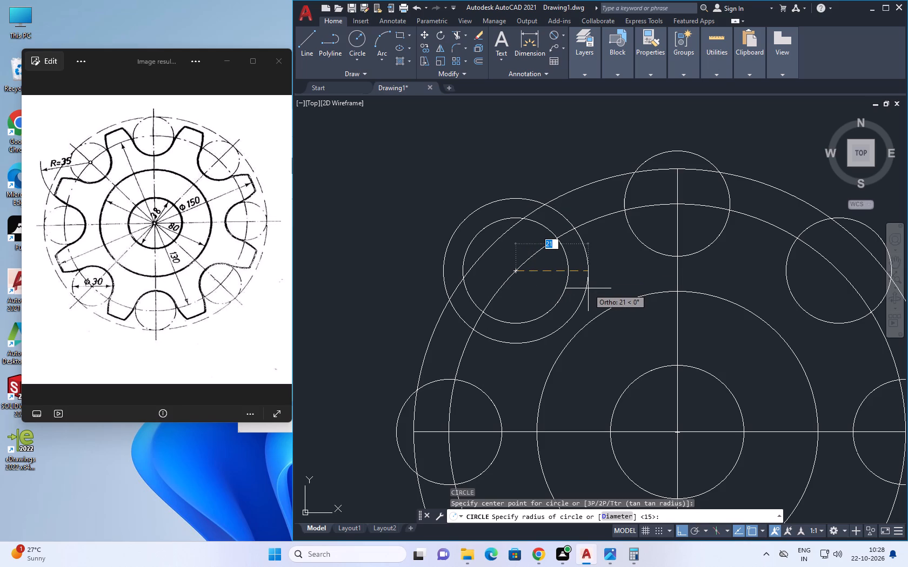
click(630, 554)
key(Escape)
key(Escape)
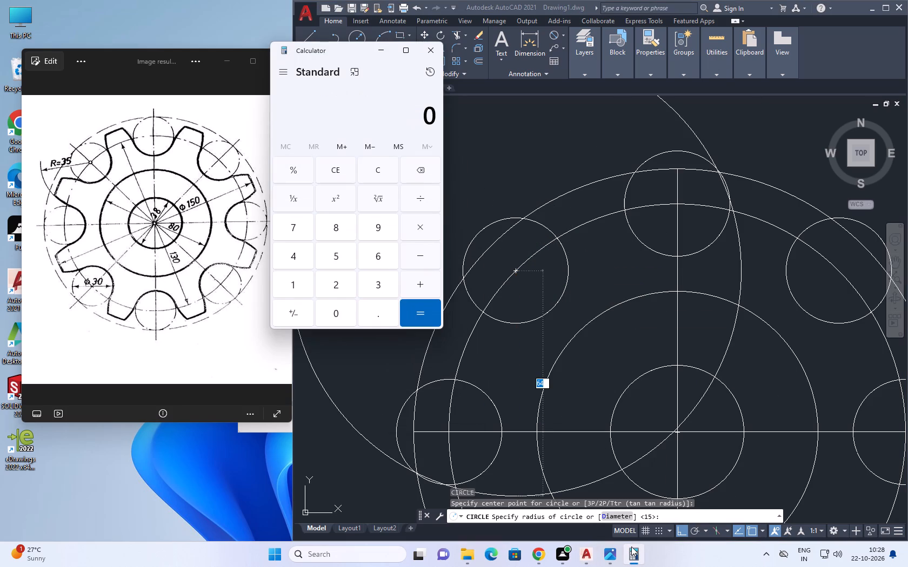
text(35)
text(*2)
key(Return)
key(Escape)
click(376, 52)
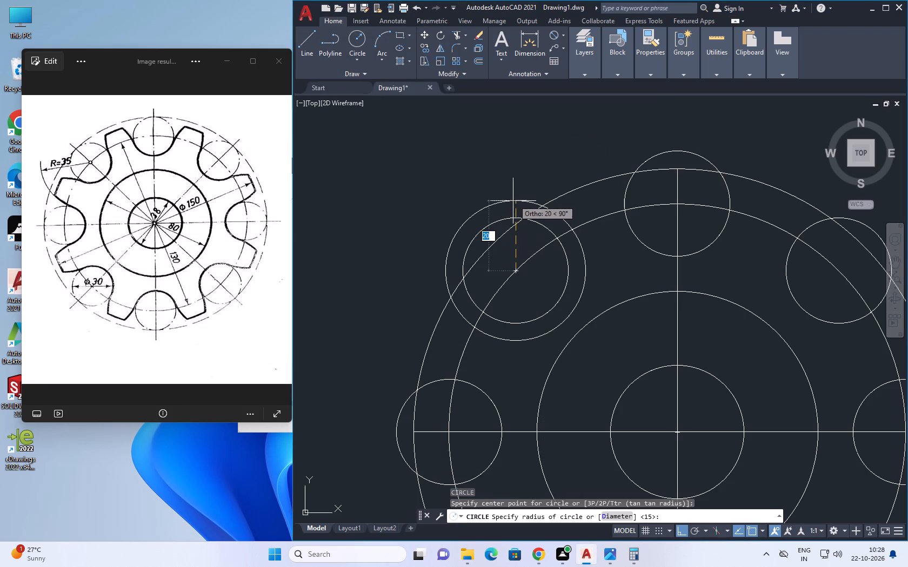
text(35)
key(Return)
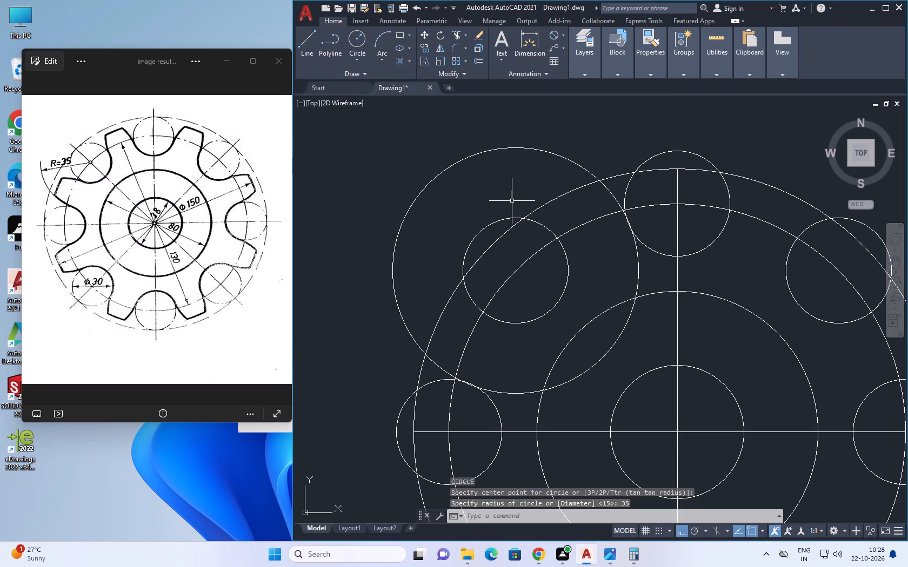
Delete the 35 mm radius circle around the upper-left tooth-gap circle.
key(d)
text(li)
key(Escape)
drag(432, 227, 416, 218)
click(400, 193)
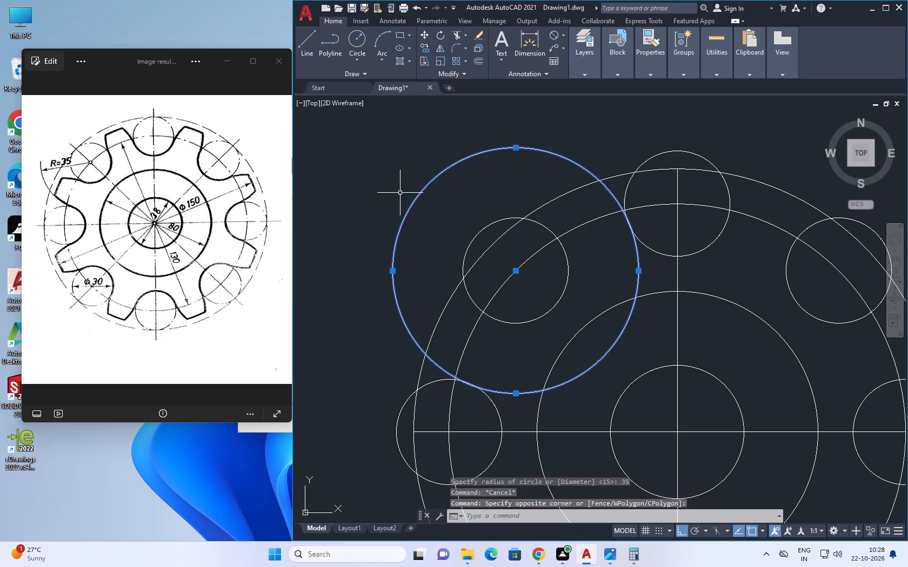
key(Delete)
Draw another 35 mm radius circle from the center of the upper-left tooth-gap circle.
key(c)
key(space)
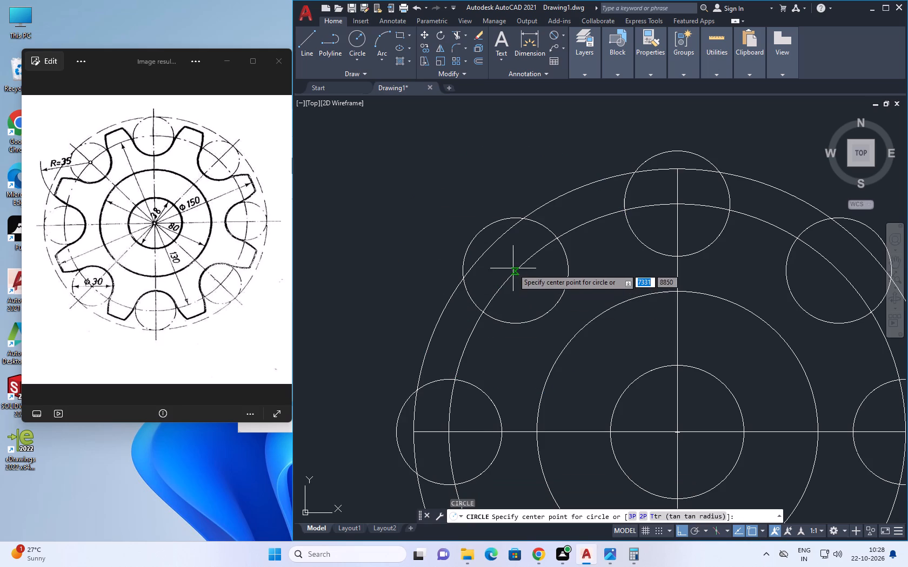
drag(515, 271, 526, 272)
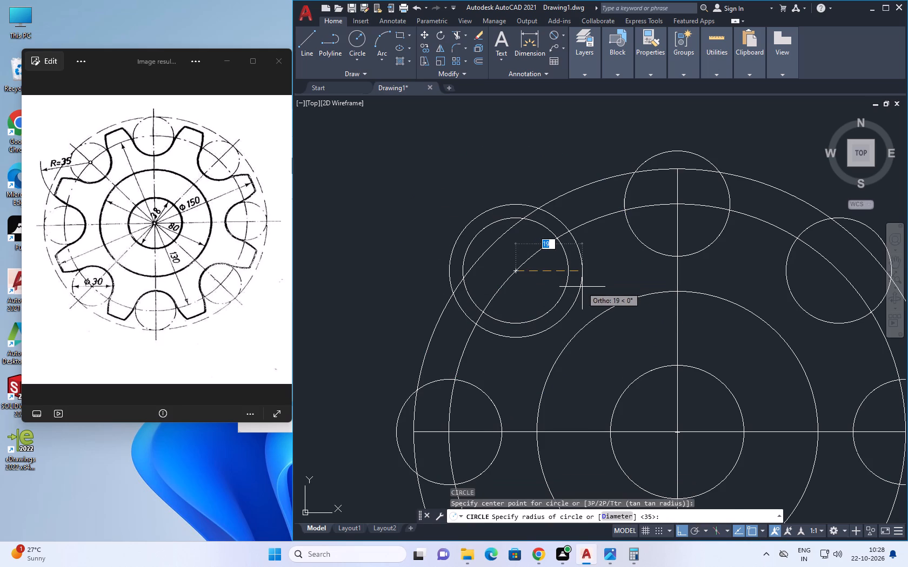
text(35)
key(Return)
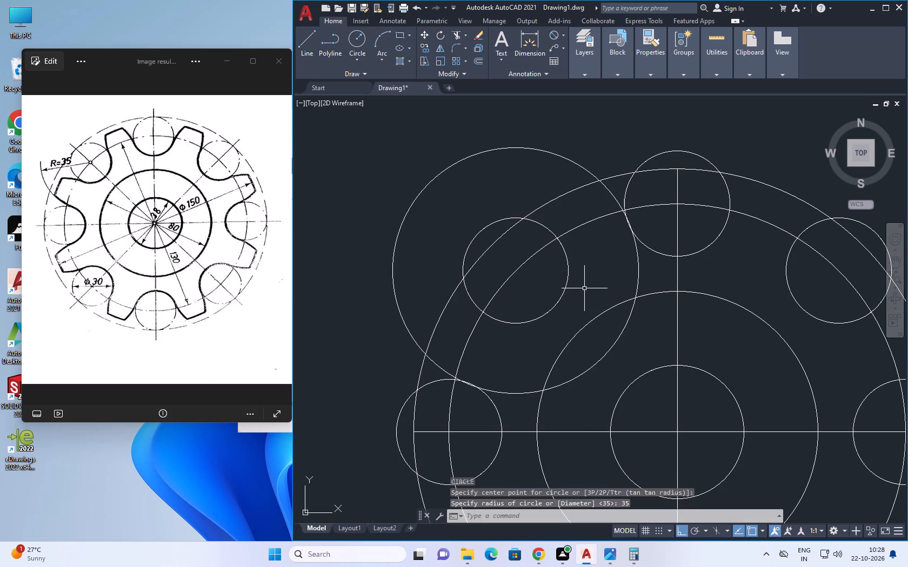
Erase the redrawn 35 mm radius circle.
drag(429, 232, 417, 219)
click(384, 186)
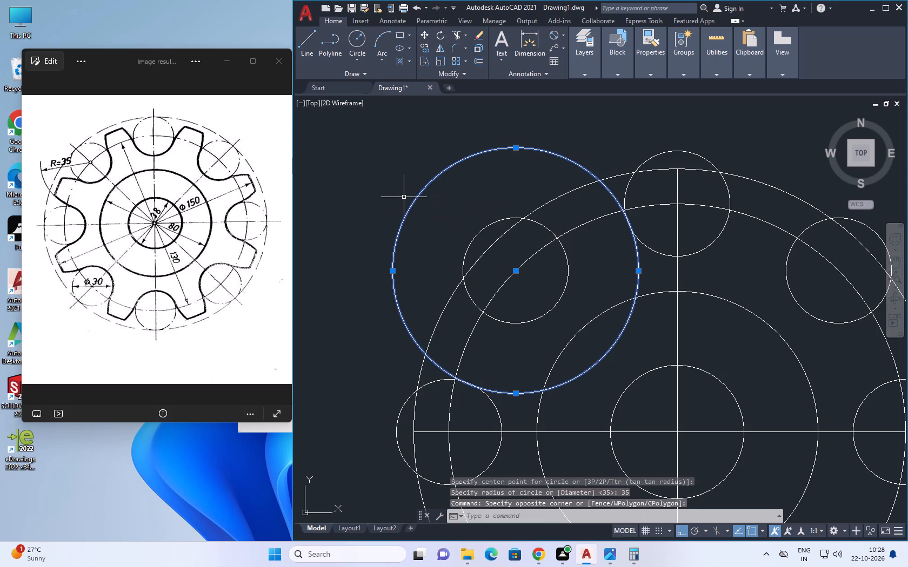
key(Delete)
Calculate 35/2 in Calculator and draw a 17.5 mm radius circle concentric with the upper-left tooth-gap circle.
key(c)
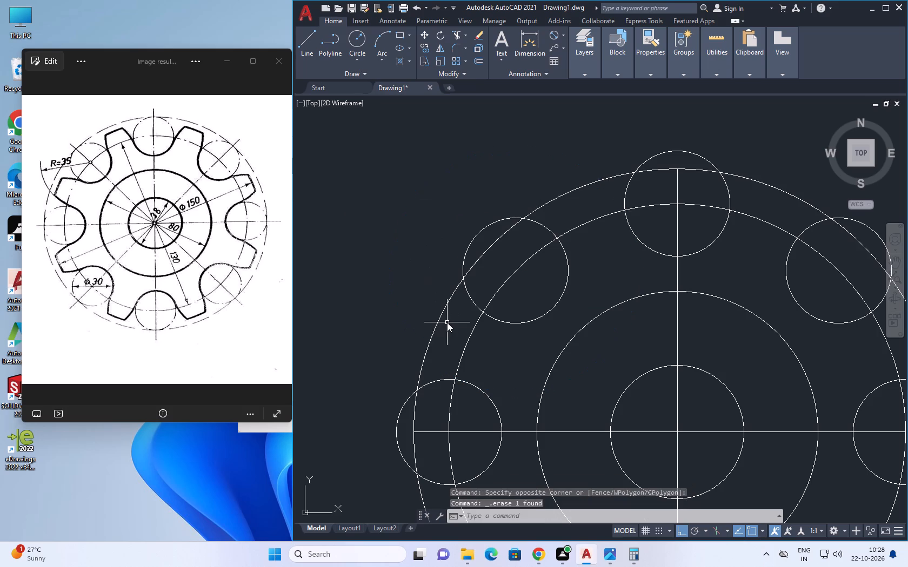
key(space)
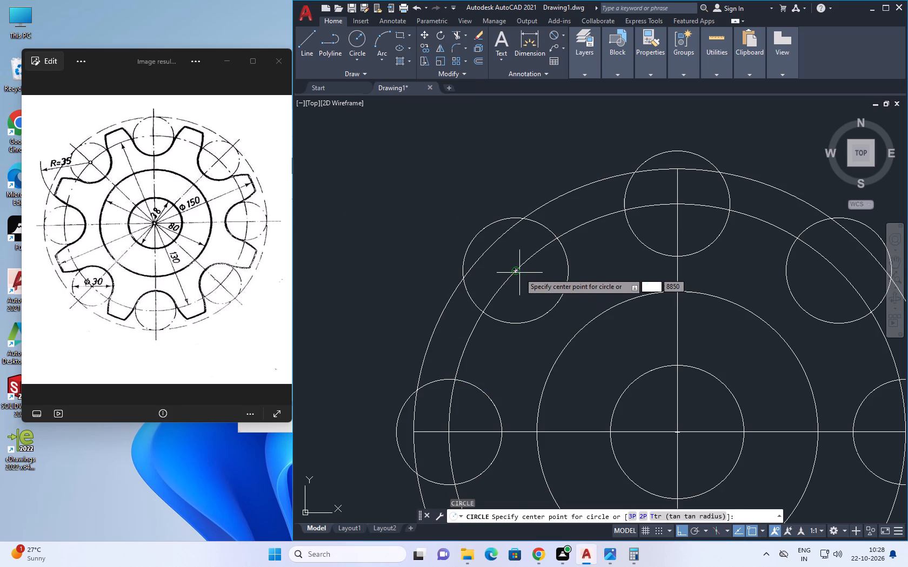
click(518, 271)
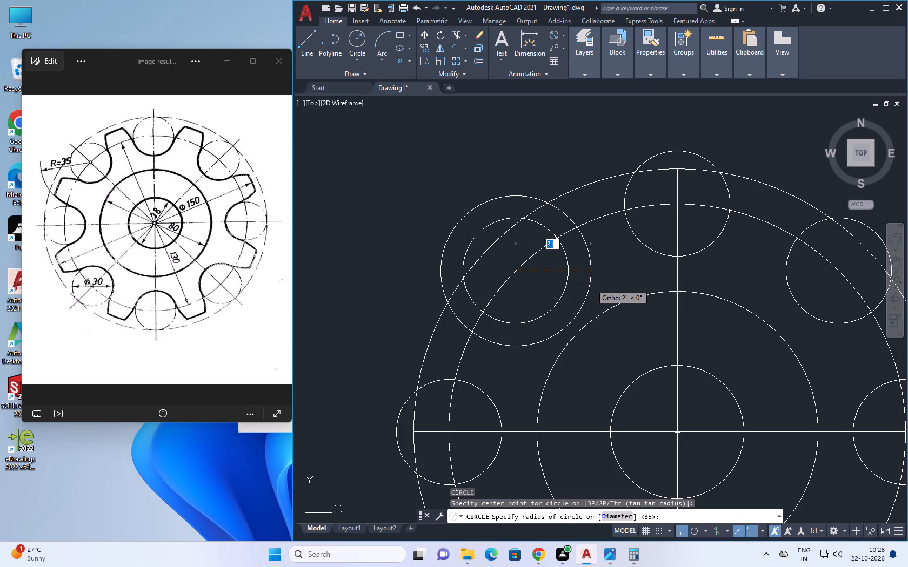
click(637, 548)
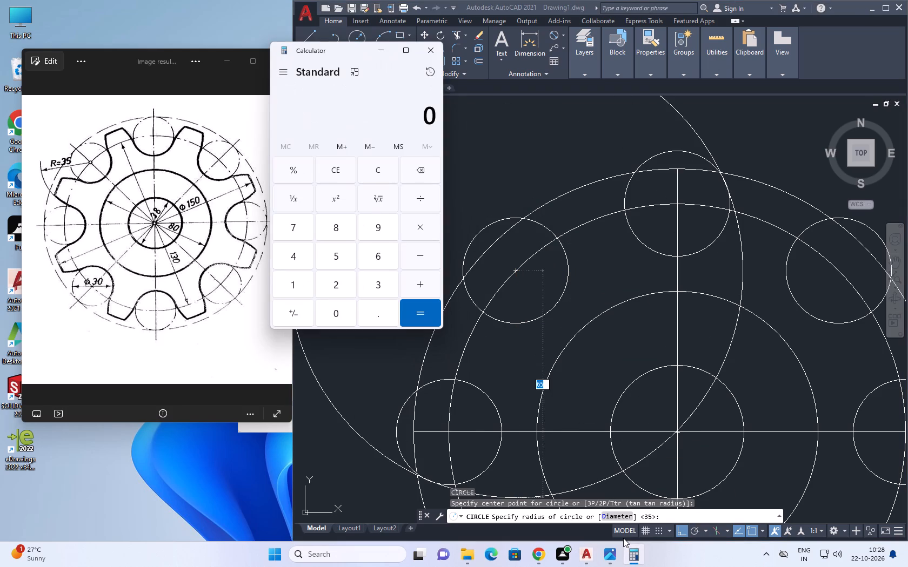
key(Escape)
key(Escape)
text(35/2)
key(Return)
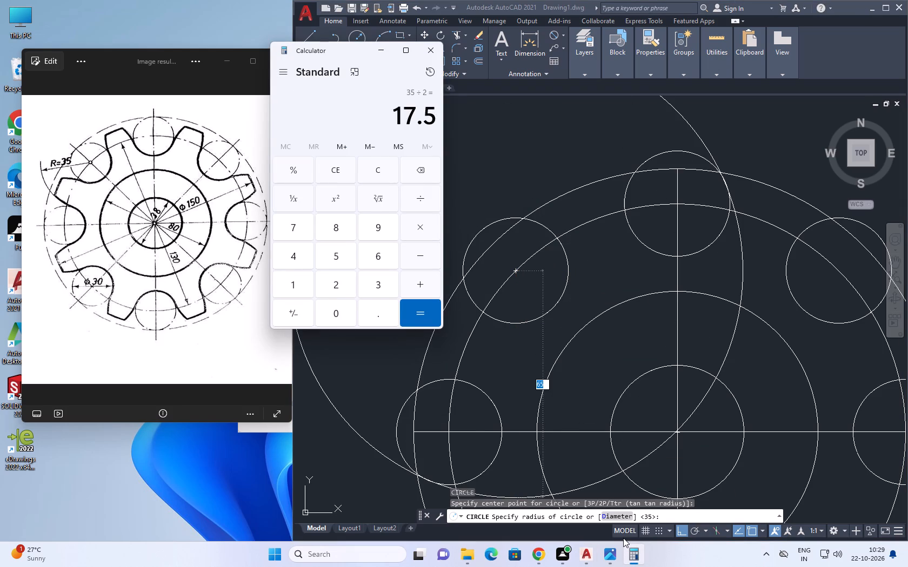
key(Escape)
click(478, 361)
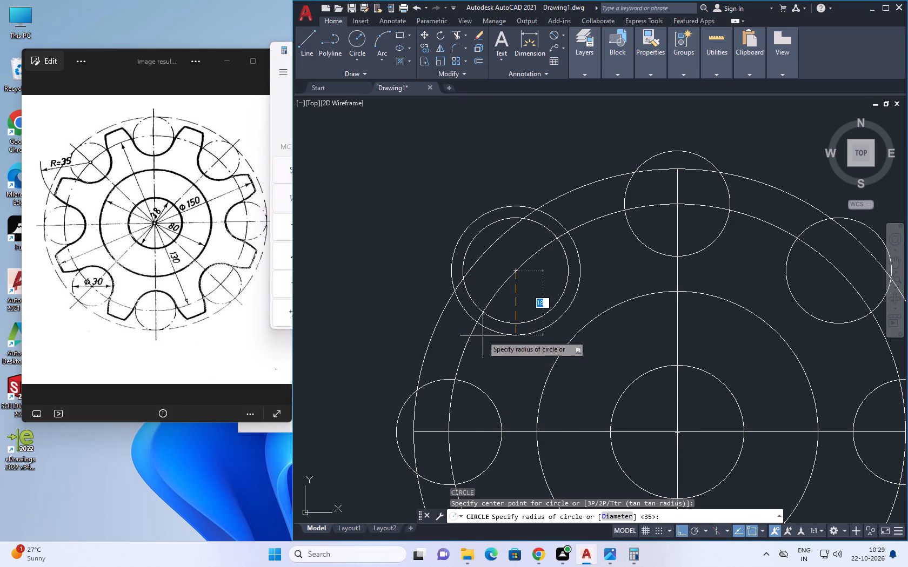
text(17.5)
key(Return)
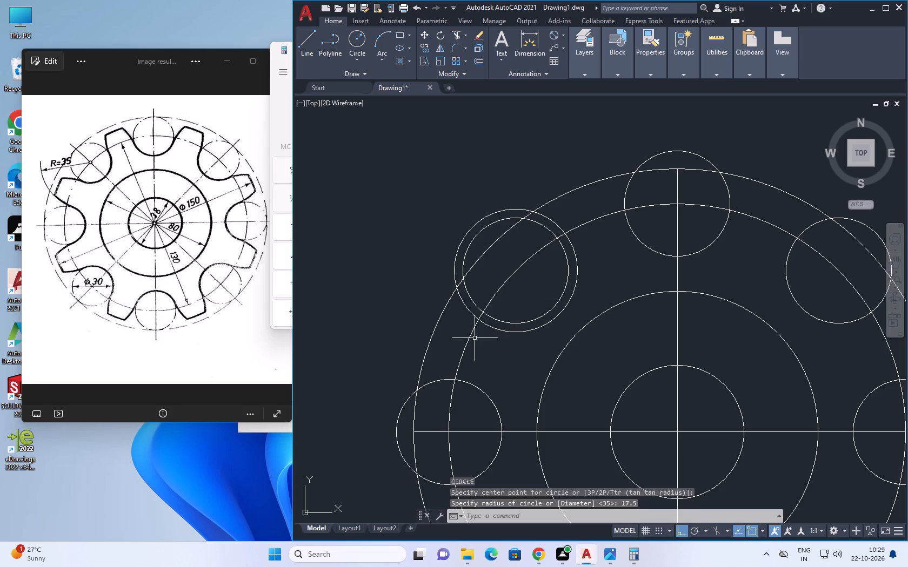
Check the 17.5 mm radius circle's diameter with a linear dimension, without placing the dimension.
text(dli)
key(space)
key(space)
click(510, 333)
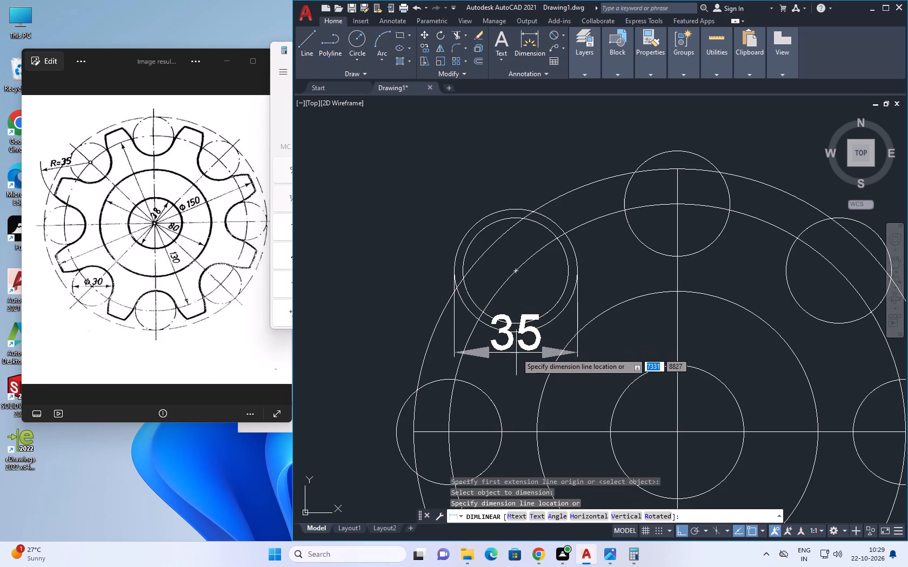
key(Escape)
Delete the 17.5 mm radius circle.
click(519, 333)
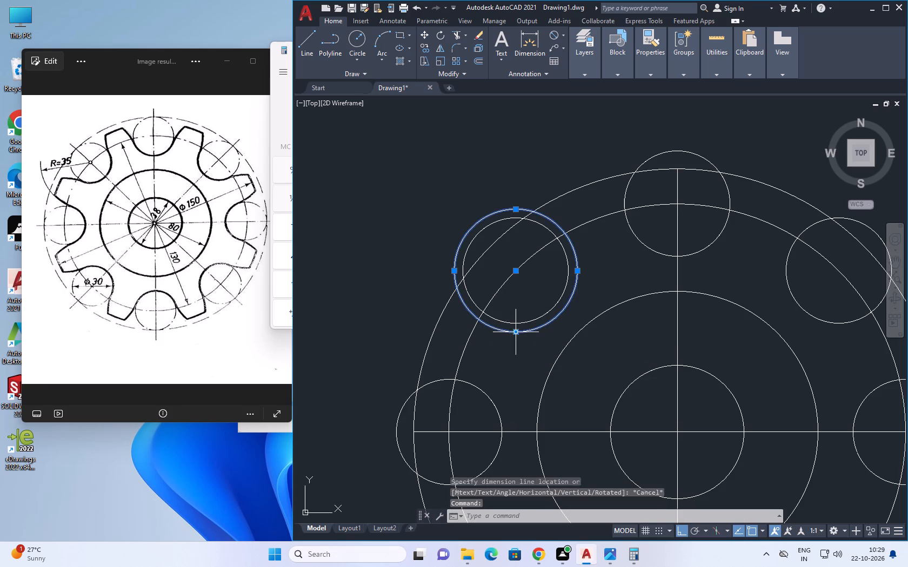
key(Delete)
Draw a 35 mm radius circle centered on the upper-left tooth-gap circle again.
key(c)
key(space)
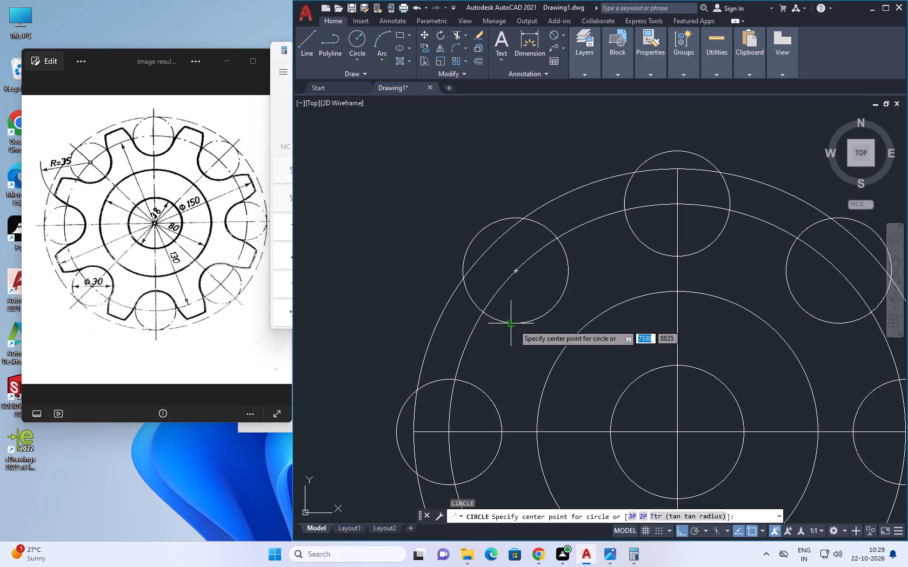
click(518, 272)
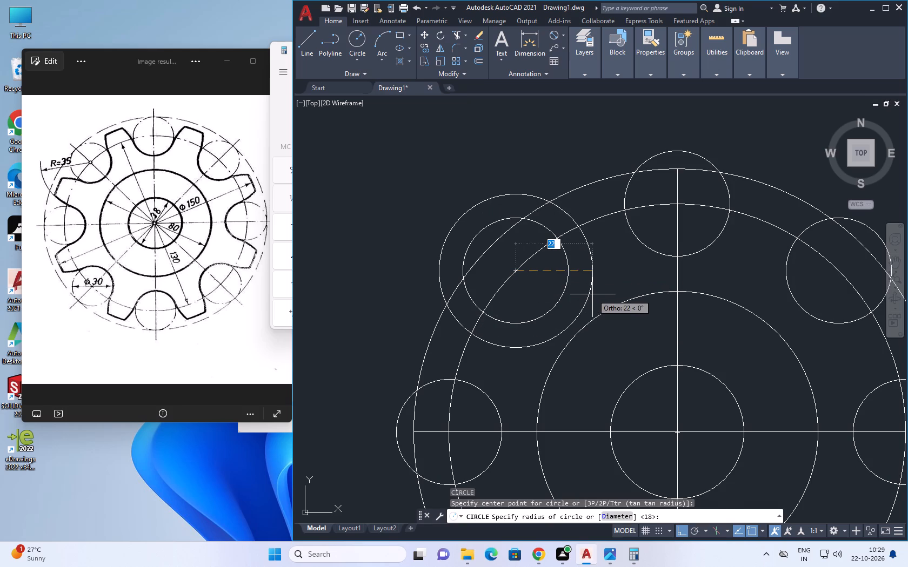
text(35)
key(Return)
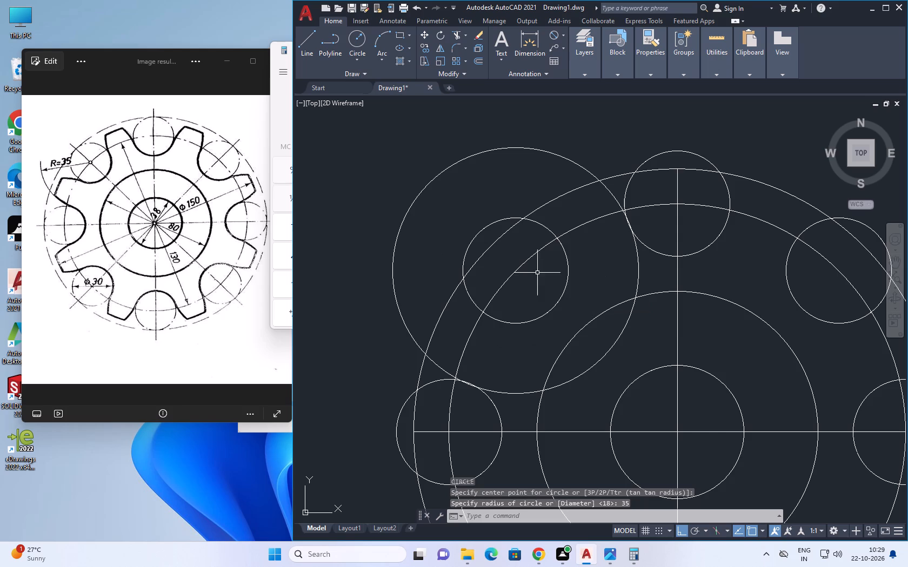
Examine where the 35 mm radius circle meets the left tooth-gap circle and the concentric gear circles.
scroll(471, 389, up, 3)
middle_drag(467, 390, 486, 361)
middle_drag(478, 367, 493, 355)
scroll(478, 367, down, 1)
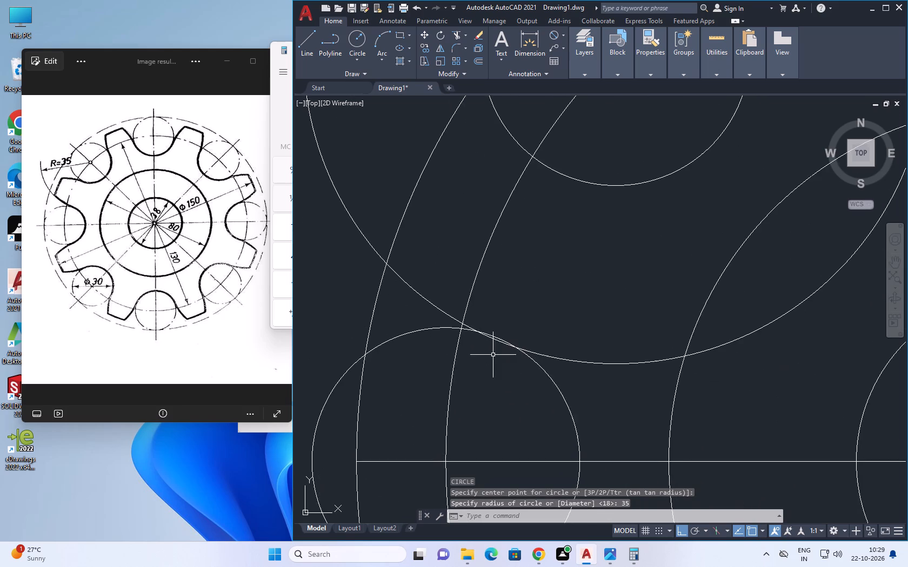
scroll(498, 353, up, 1)
middle_drag(498, 353, 491, 372)
scroll(493, 369, down, 1)
middle_drag(504, 330, 493, 377)
scroll(503, 334, down, 2)
middle_drag(496, 363, 495, 375)
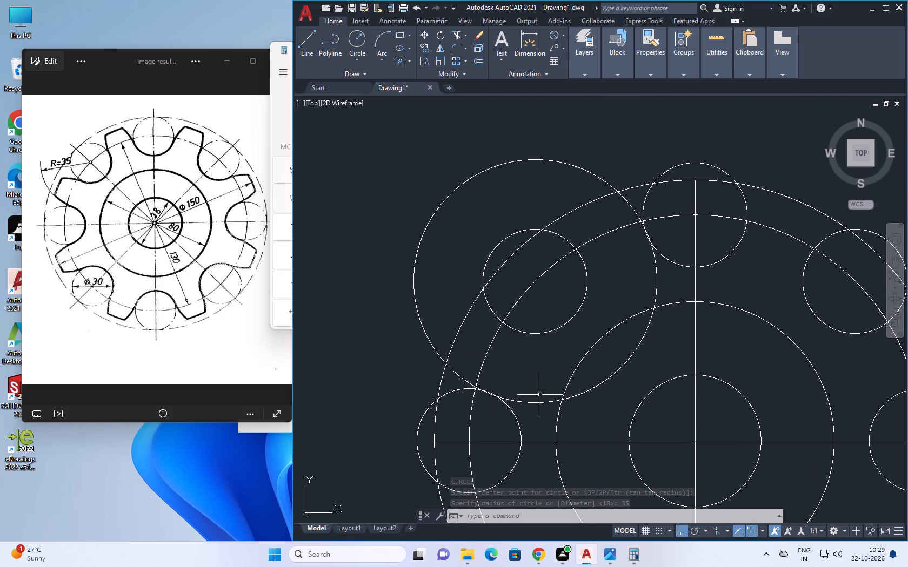
click(536, 404)
key(Escape)
drag(542, 354, 542, 337)
click(533, 322)
key(Escape)
scroll(509, 409, up, 1)
middle_click(509, 409)
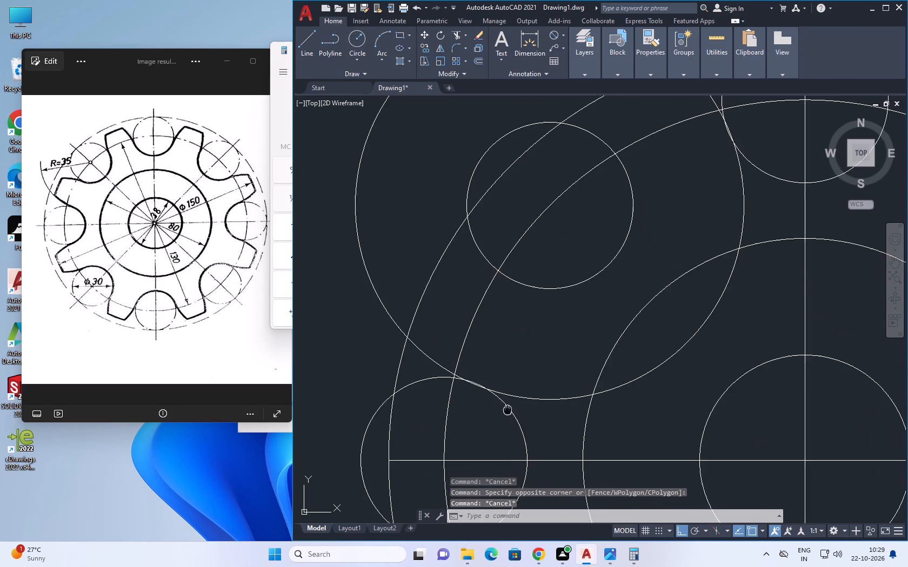
scroll(507, 408, up, 1)
middle_drag(491, 387, 504, 379)
scroll(496, 383, down, 1)
middle_drag(485, 350, 503, 372)
scroll(486, 353, down, 1)
middle_drag(496, 354, 496, 355)
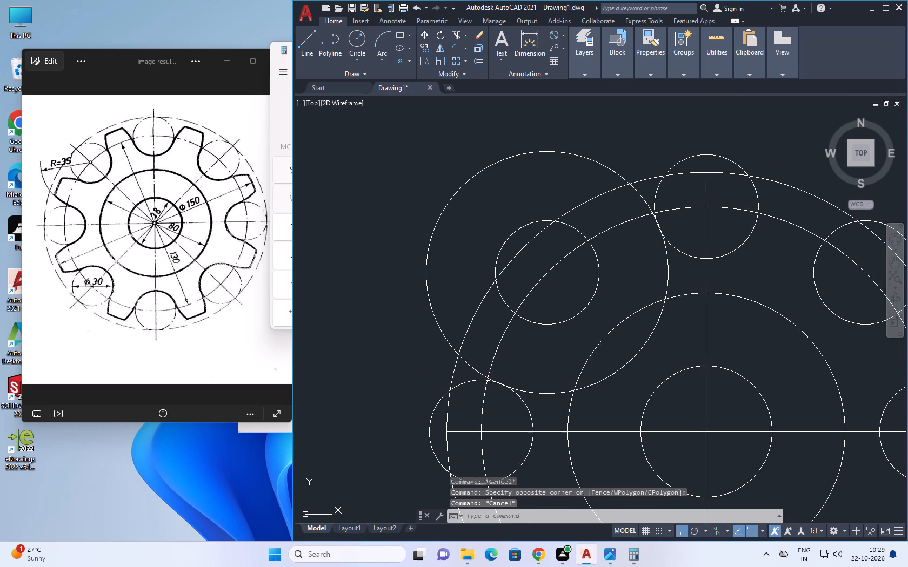
middle_drag(496, 355, 502, 353)
middle_drag(485, 360, 491, 354)
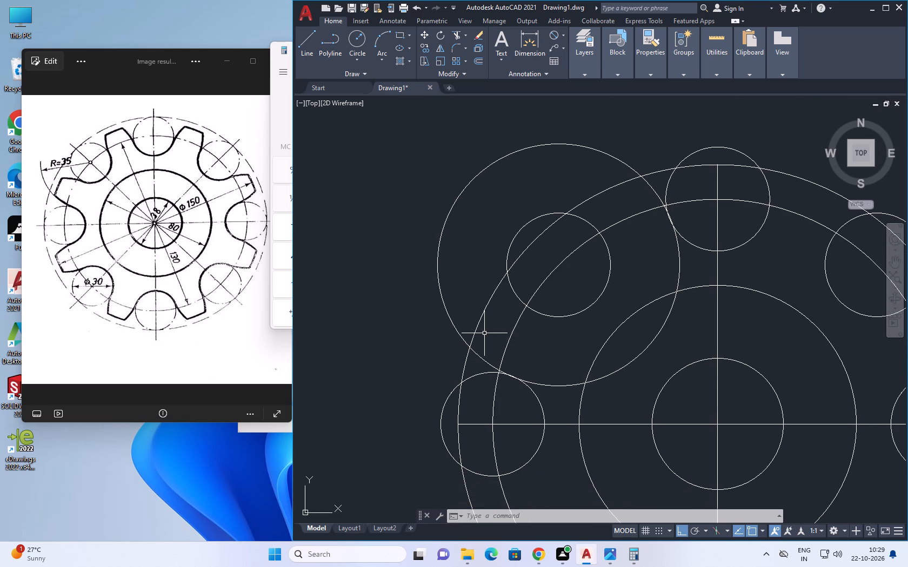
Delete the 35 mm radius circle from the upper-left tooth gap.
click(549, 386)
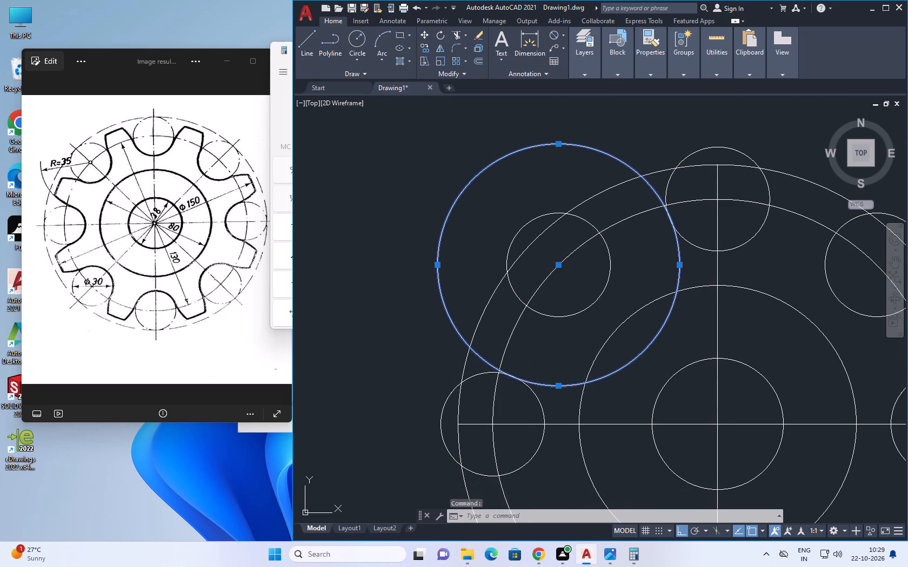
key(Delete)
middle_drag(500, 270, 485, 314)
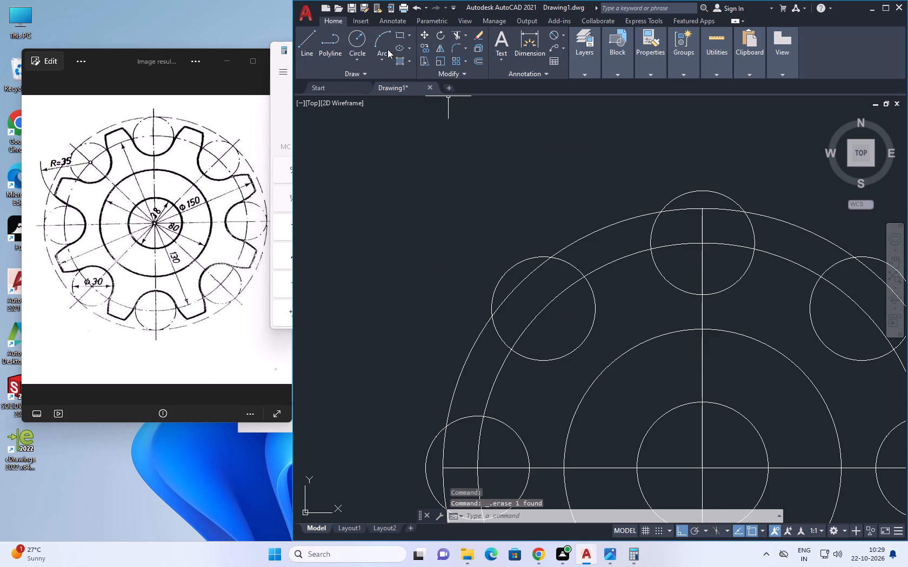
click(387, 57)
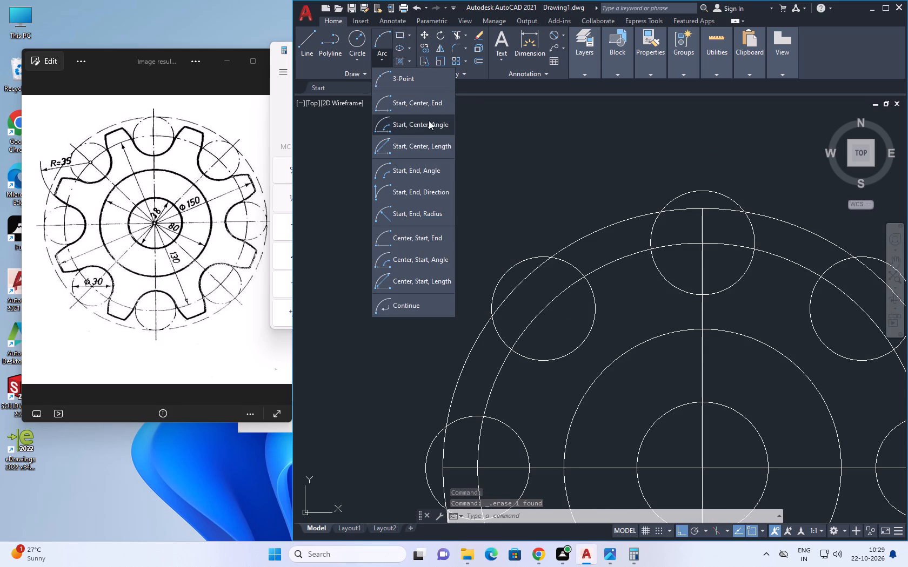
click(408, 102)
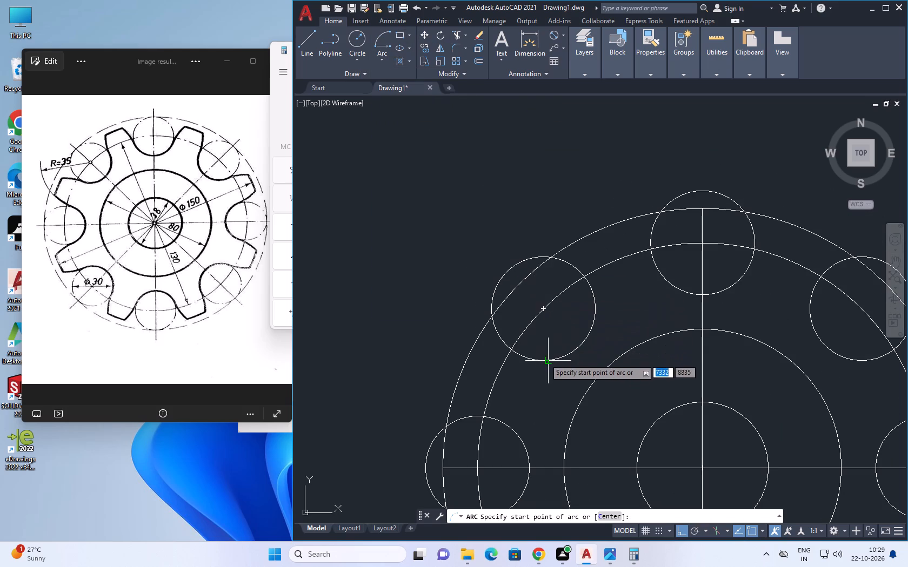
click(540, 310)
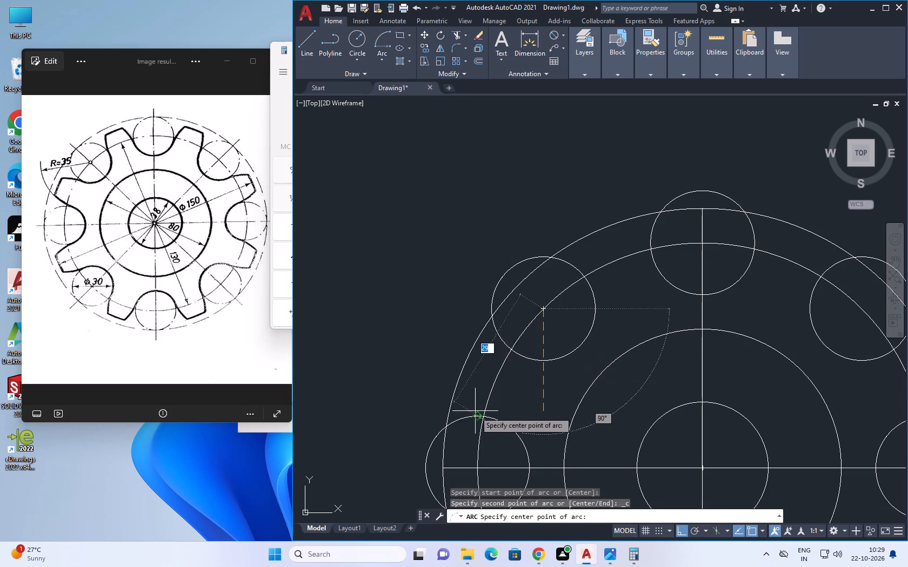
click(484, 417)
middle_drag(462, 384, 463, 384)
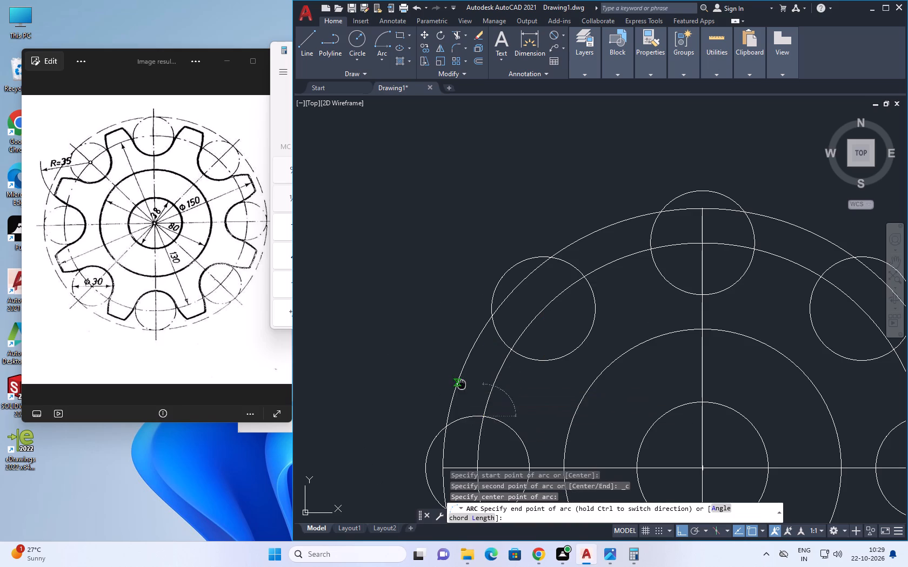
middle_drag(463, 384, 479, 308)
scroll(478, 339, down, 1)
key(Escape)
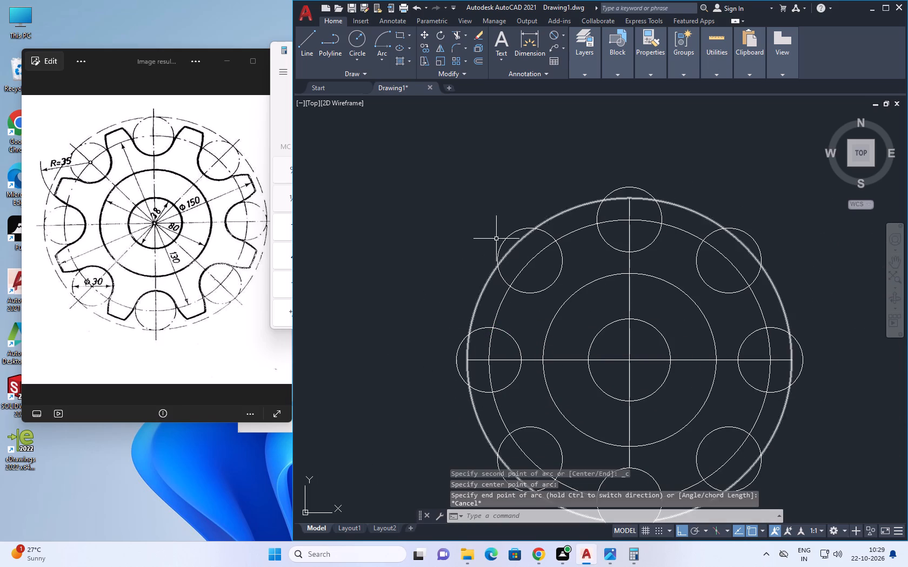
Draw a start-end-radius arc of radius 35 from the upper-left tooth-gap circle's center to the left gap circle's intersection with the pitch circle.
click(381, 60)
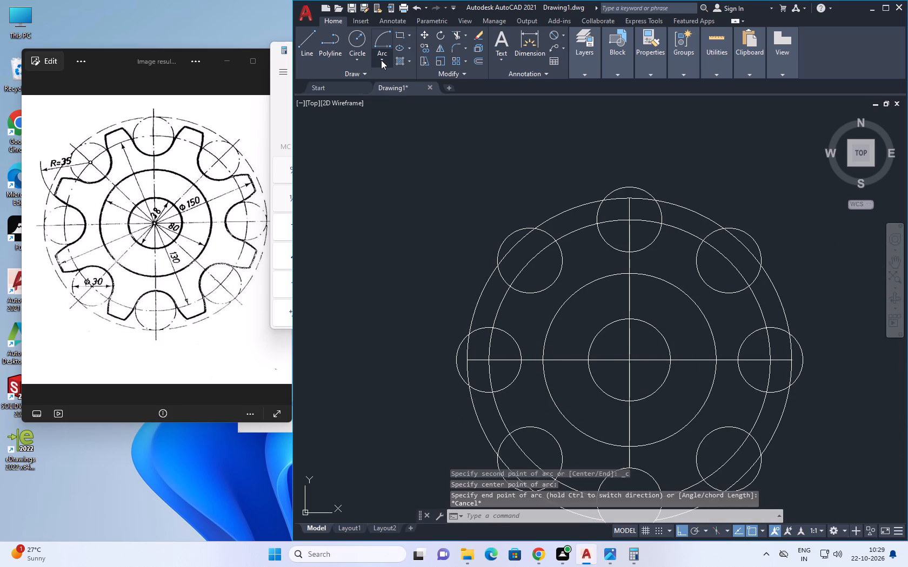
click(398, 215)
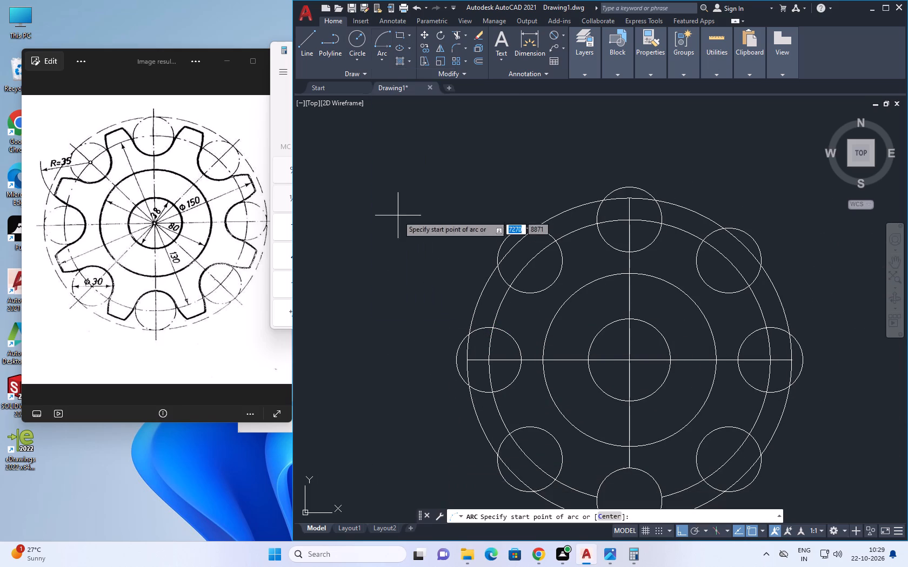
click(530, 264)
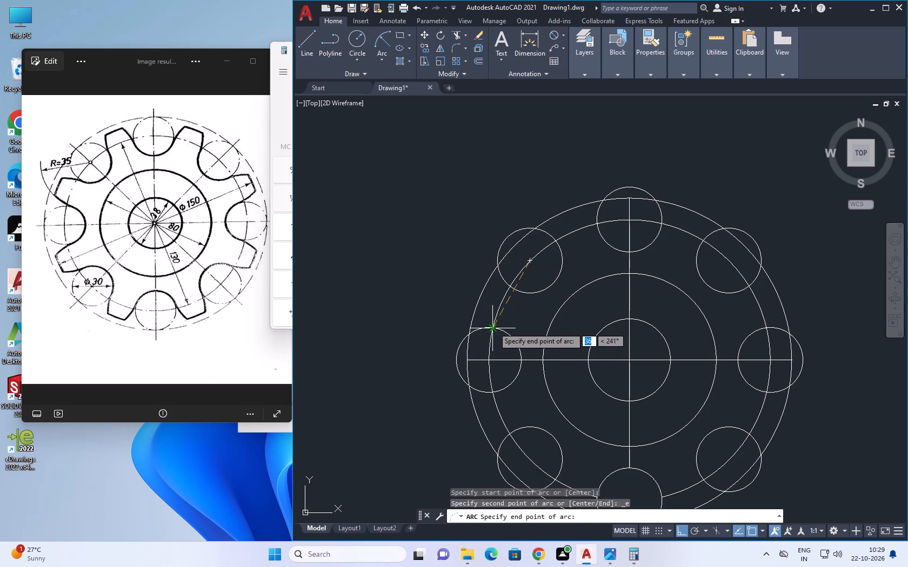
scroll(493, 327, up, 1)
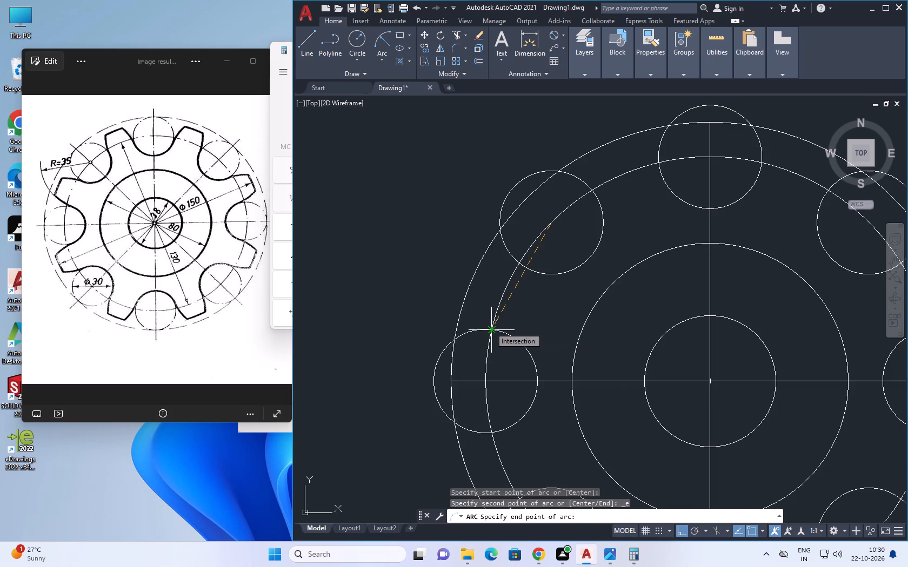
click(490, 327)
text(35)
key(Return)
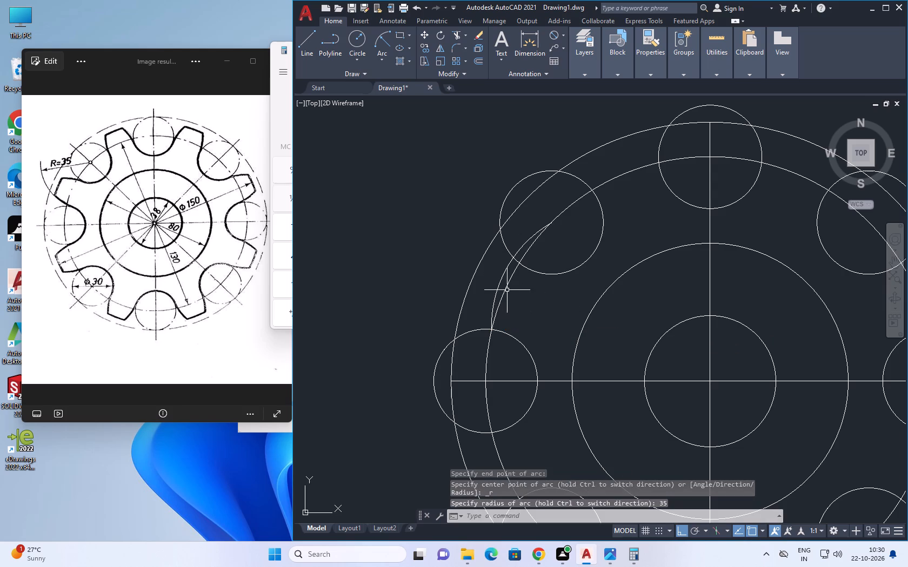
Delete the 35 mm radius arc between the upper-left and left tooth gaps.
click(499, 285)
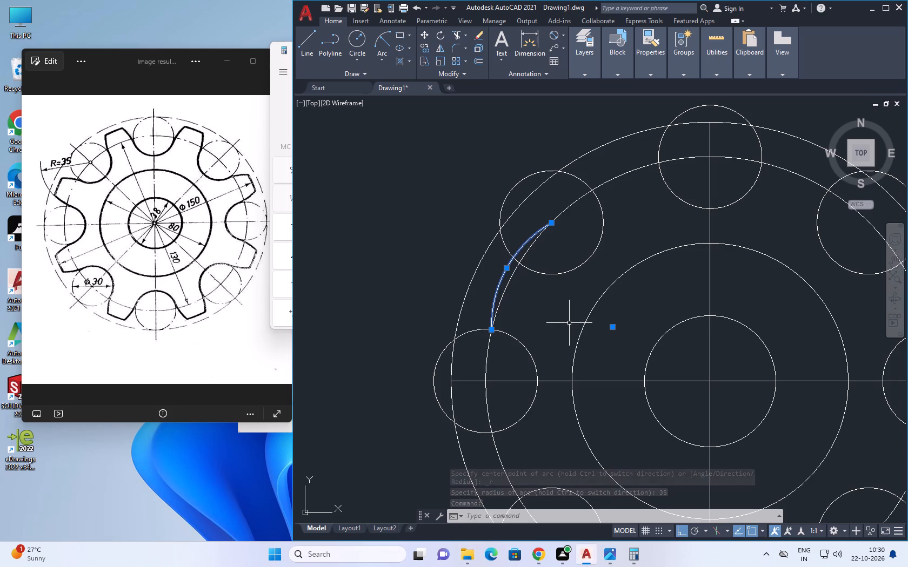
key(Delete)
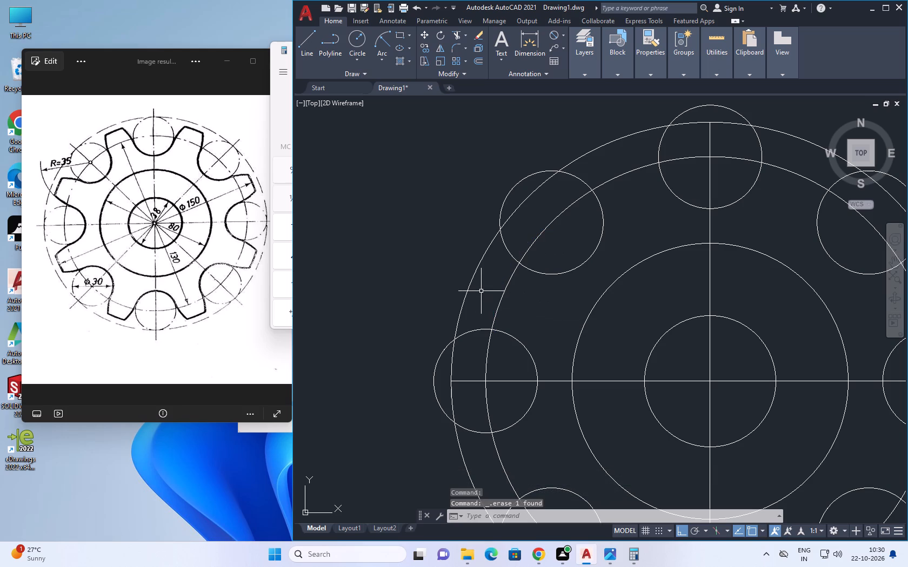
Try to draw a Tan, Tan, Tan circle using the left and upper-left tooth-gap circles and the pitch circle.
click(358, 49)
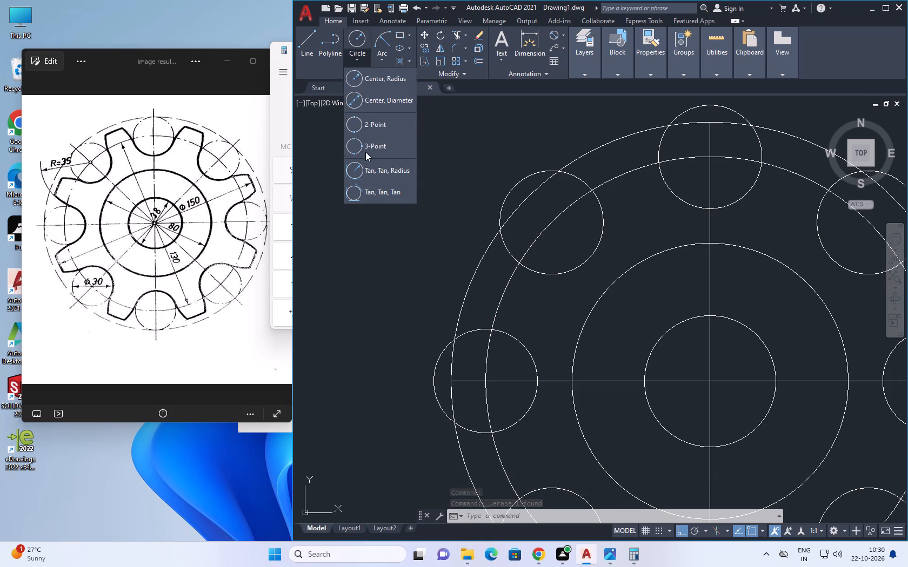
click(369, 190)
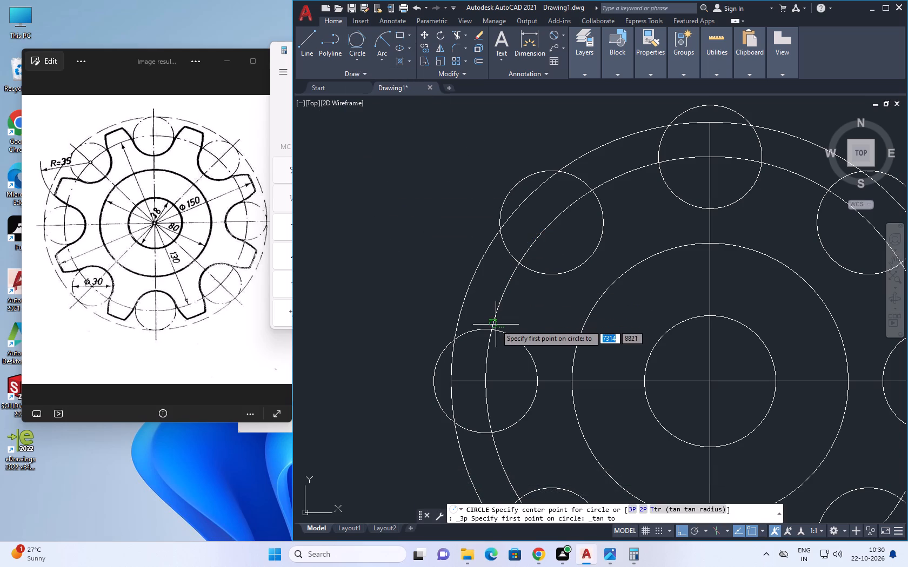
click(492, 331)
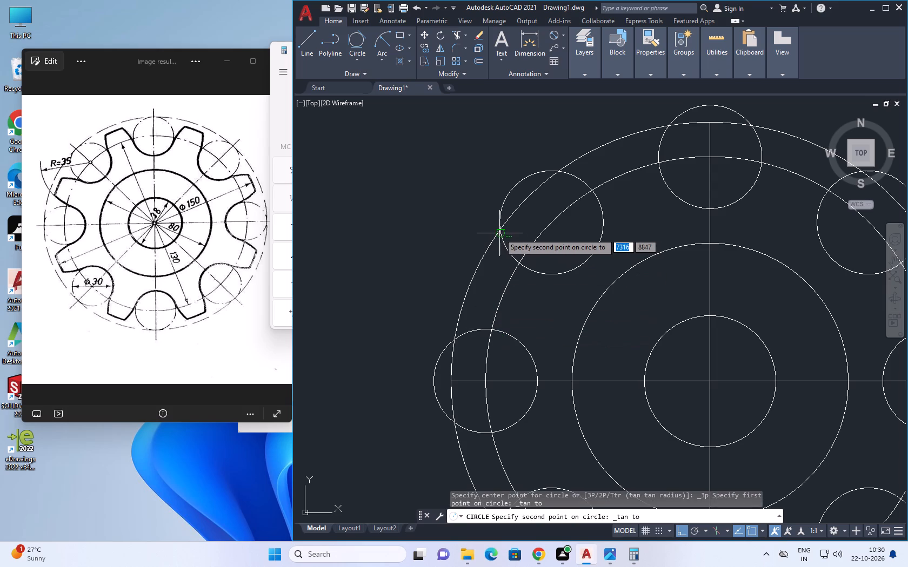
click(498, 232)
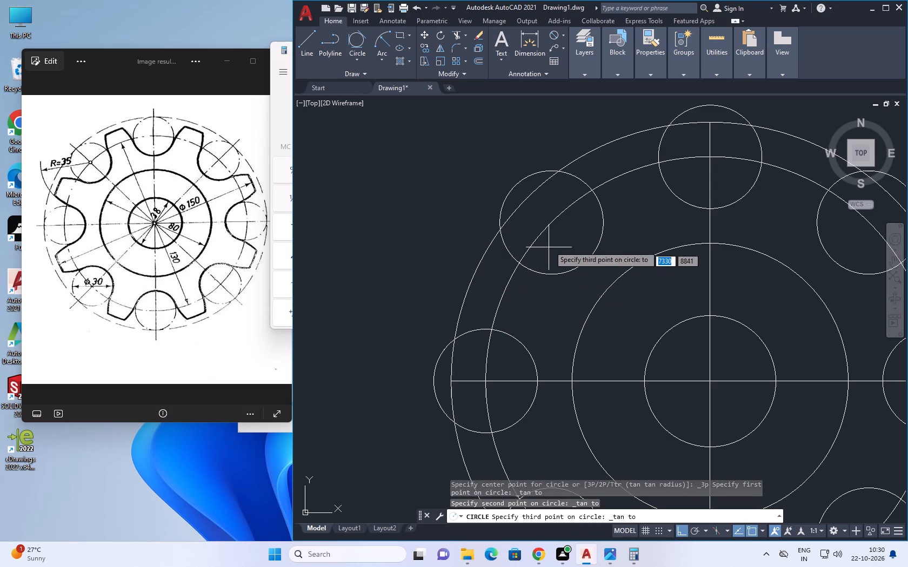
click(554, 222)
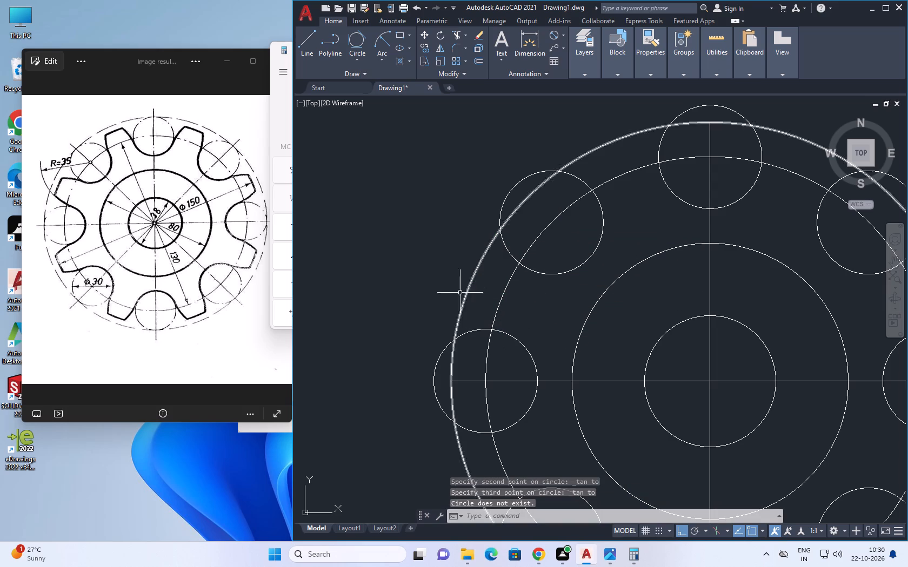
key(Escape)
Examine how the left-side tooth-gap circles sit against the concentric gear circles.
middle_drag(529, 341, 460, 273)
scroll(490, 307, down, 1)
middle_drag(500, 309, 479, 325)
scroll(500, 309, down, 1)
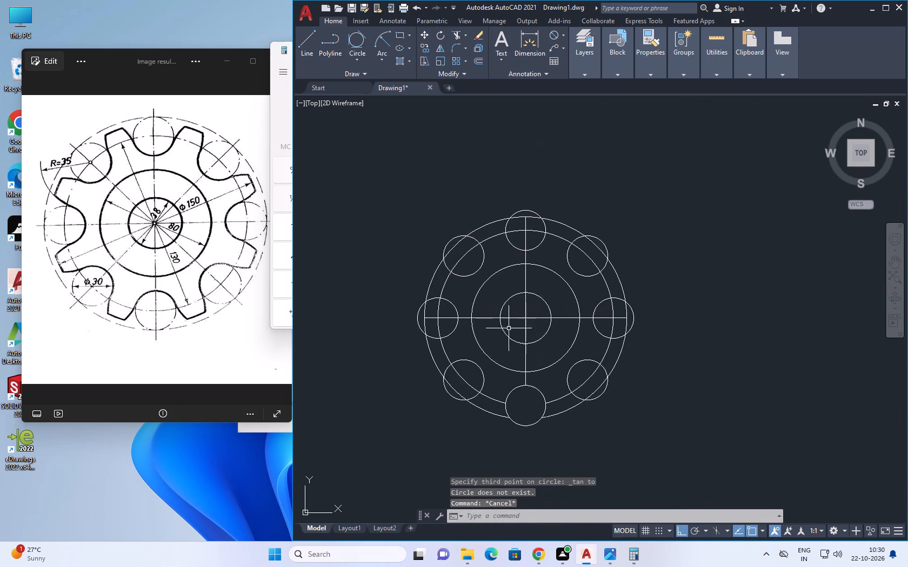
scroll(492, 328, up, 1)
middle_drag(491, 332, 494, 350)
middle_drag(504, 314, 518, 295)
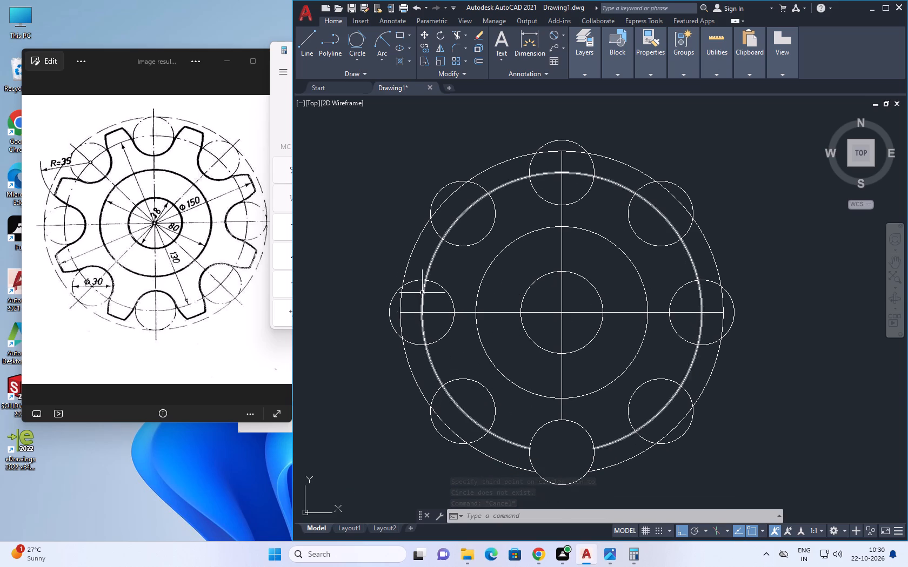
scroll(408, 289, up, 2)
middle_drag(408, 304, 413, 318)
scroll(453, 292, down, 1)
middle_drag(453, 300, 453, 341)
middle_drag(458, 300, 450, 323)
scroll(451, 321, down, 1)
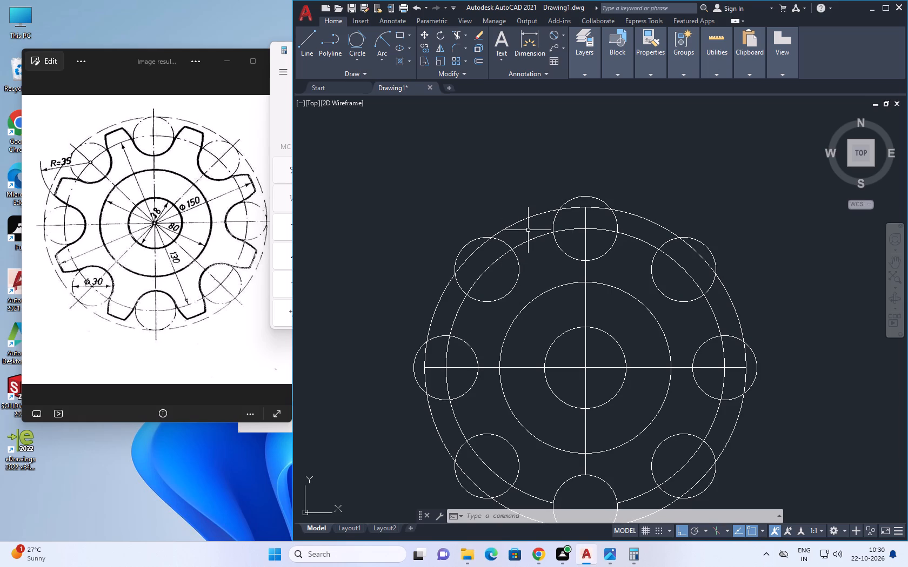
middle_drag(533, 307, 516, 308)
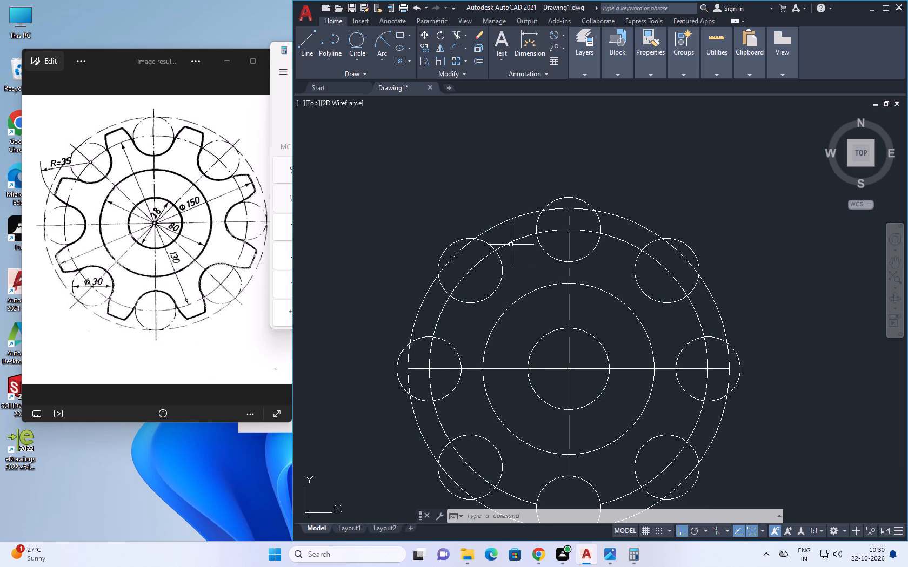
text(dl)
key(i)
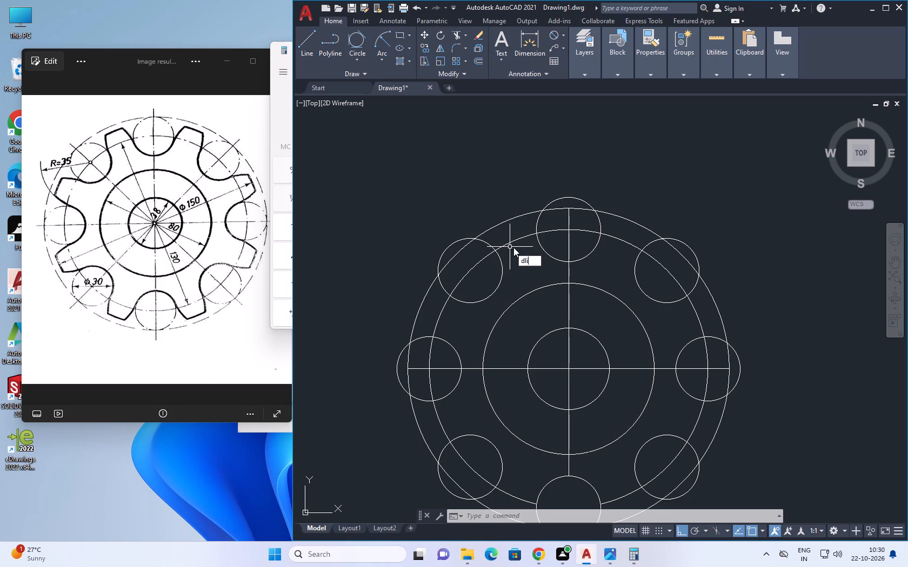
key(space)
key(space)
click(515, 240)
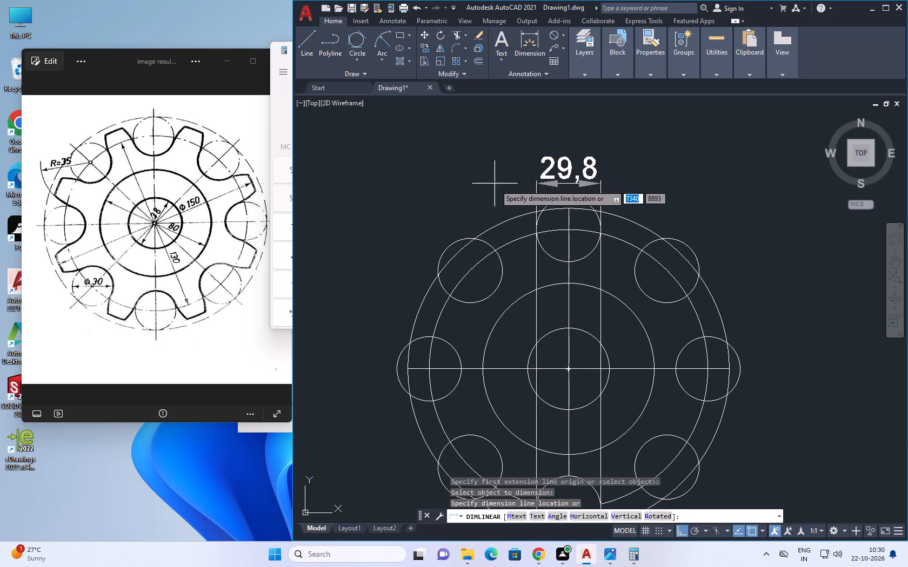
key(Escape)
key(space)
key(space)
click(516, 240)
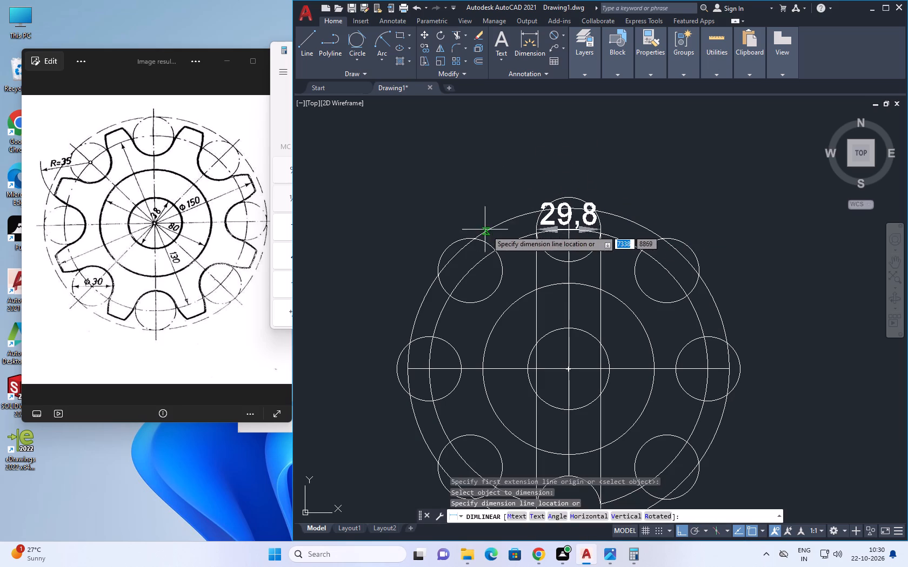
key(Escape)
Measure the diameters of the pitch circle through the tooth-gap centers and the outer gear circle using the Diameter dimension.
click(564, 36)
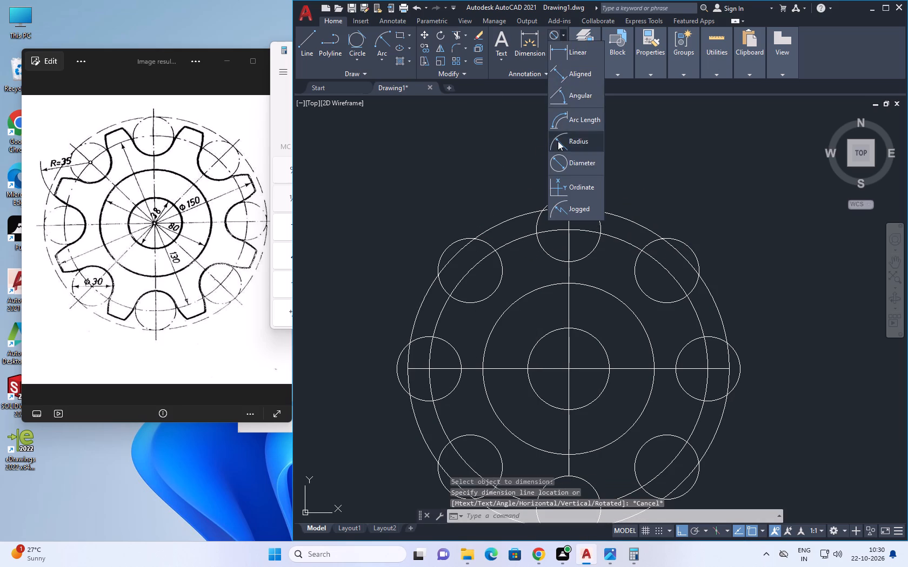
drag(570, 156, 570, 161)
click(510, 245)
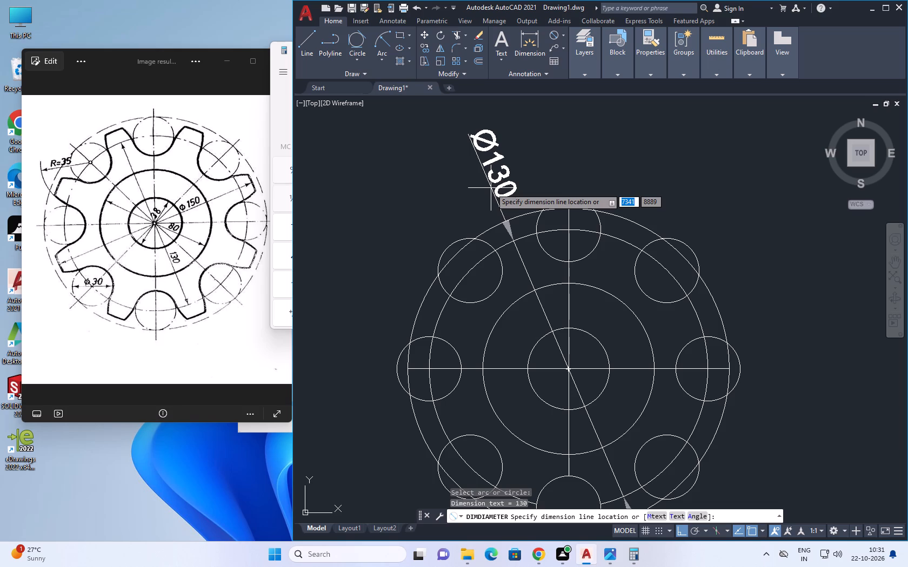
key(Escape)
key(space)
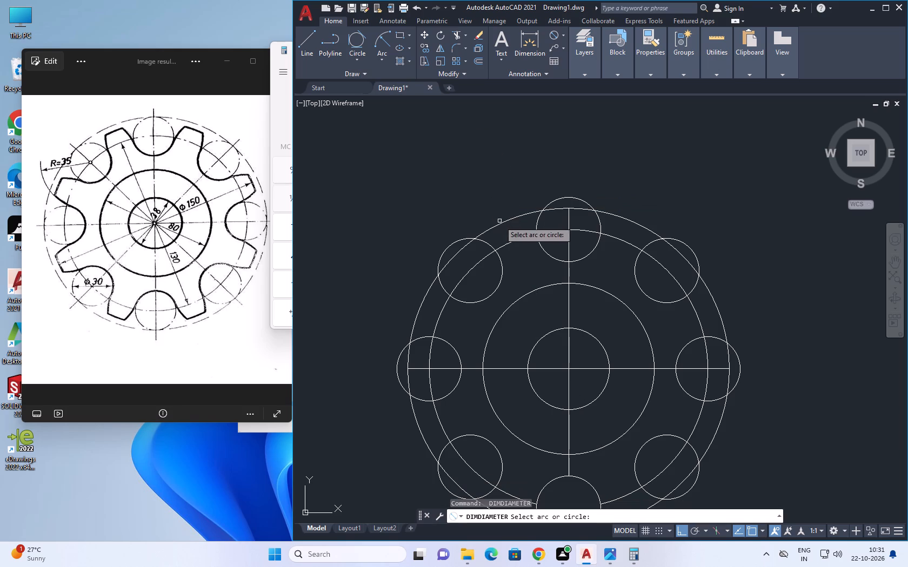
click(500, 222)
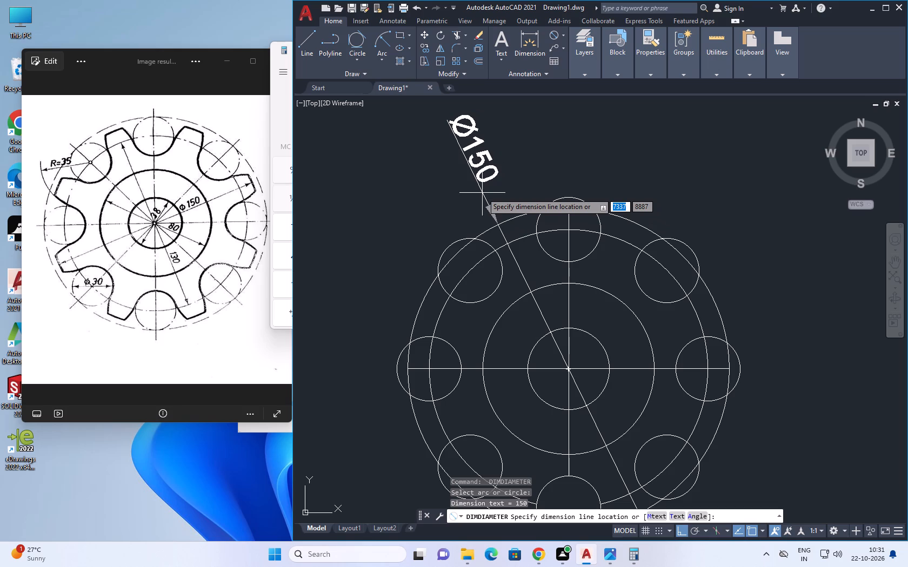
key(Escape)
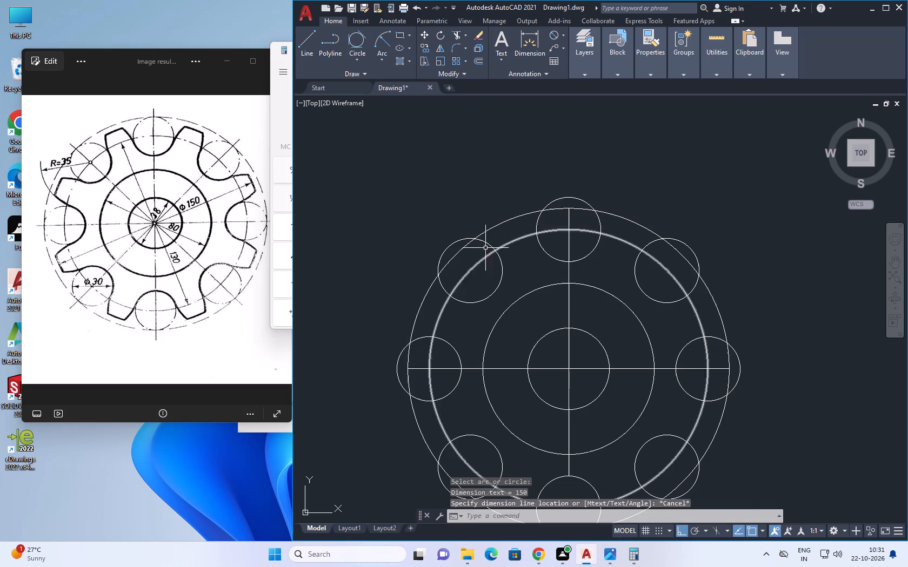
Examine the tooth region between the upper-left and top tooth-gap circles, and the overall gear layout.
scroll(457, 254, up, 1)
middle_drag(470, 245, 456, 251)
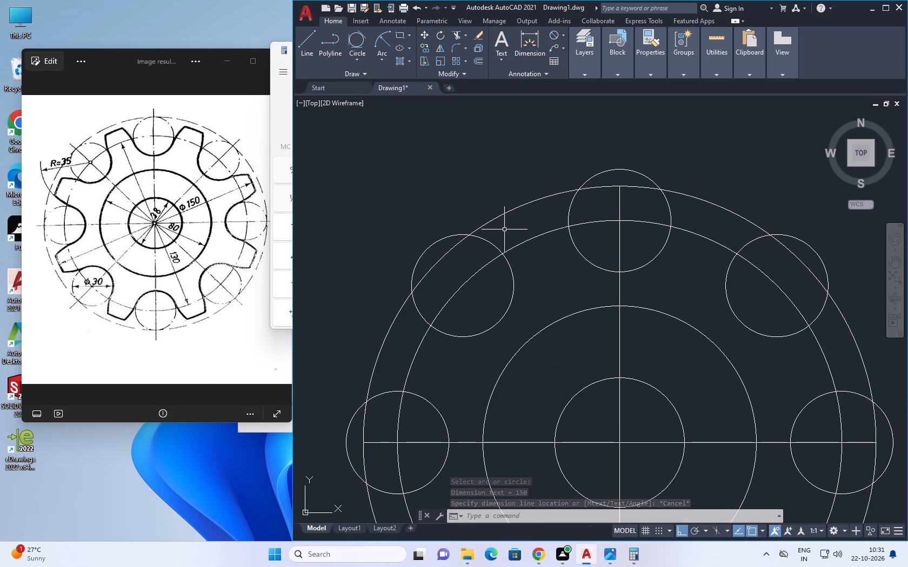
middle_drag(518, 202, 511, 205)
scroll(513, 204, down, 1)
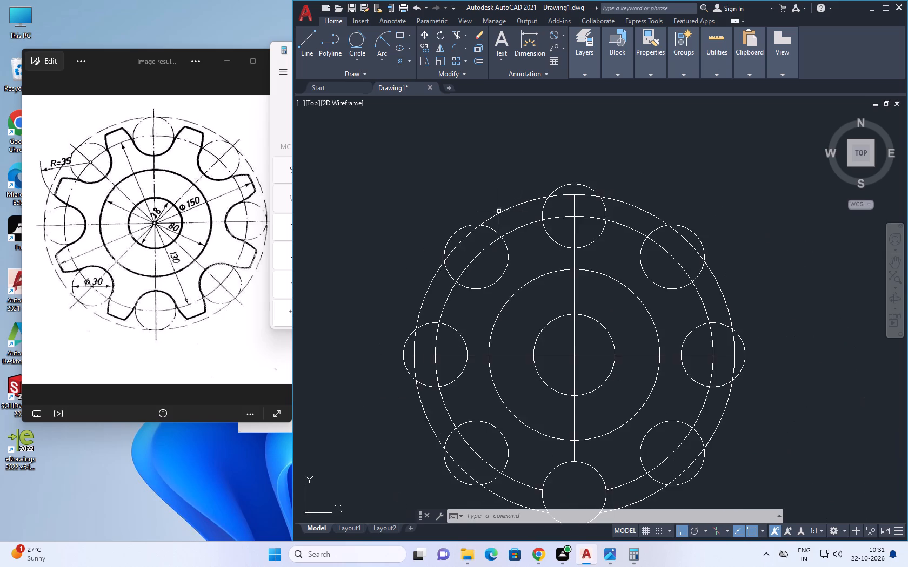
scroll(497, 215, up, 2)
middle_click(497, 222)
scroll(498, 224, up, 1)
middle_drag(519, 195, 469, 198)
scroll(517, 196, down, 1)
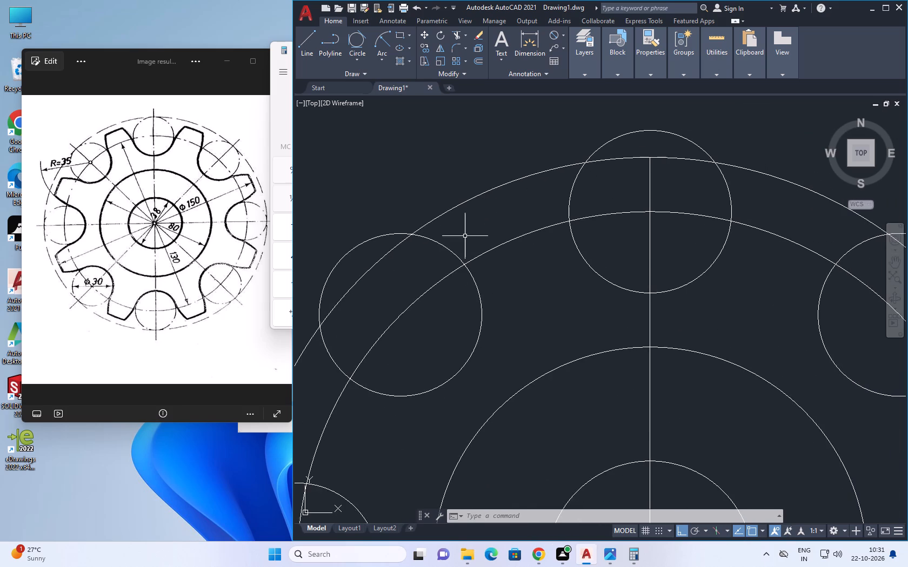
middle_drag(439, 248, 533, 204)
scroll(481, 247, down, 1)
middle_drag(478, 243, 473, 235)
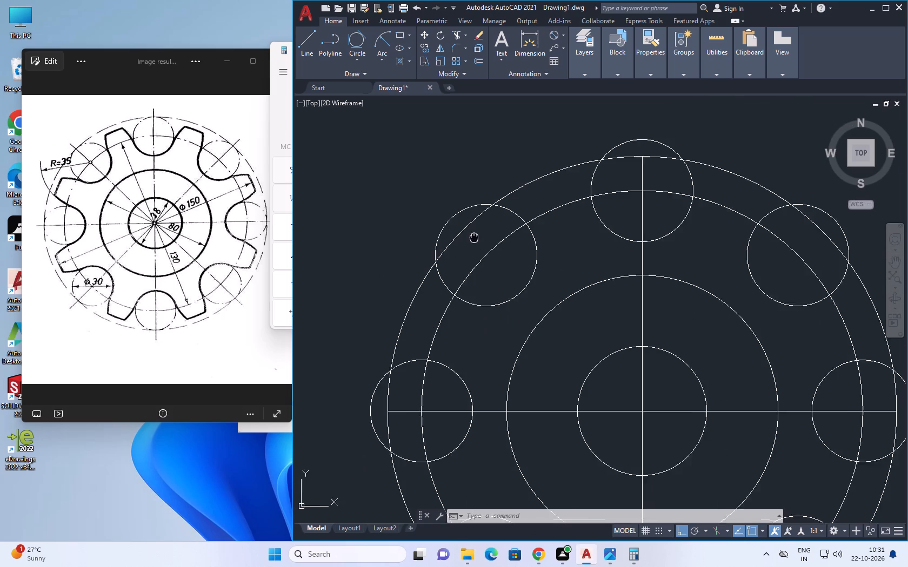
middle_drag(473, 235, 463, 212)
scroll(478, 296, down, 2)
middle_drag(471, 276, 466, 208)
middle_drag(505, 260, 487, 242)
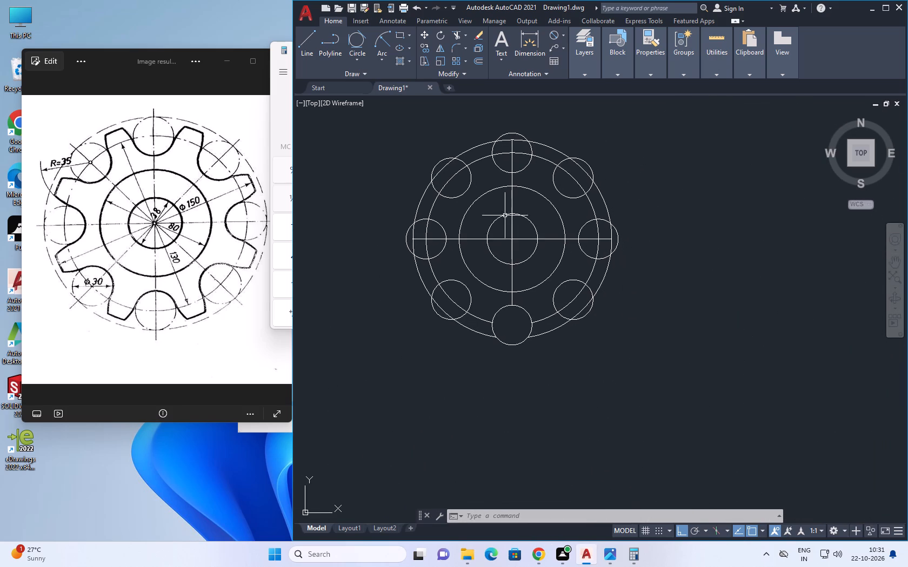
Measure the diameters of the two innermost gear circles with the Diameter dimension, and erase the dimension placed on the central bore.
middle_drag(496, 227, 493, 246)
scroll(493, 246, up, 2)
key(space)
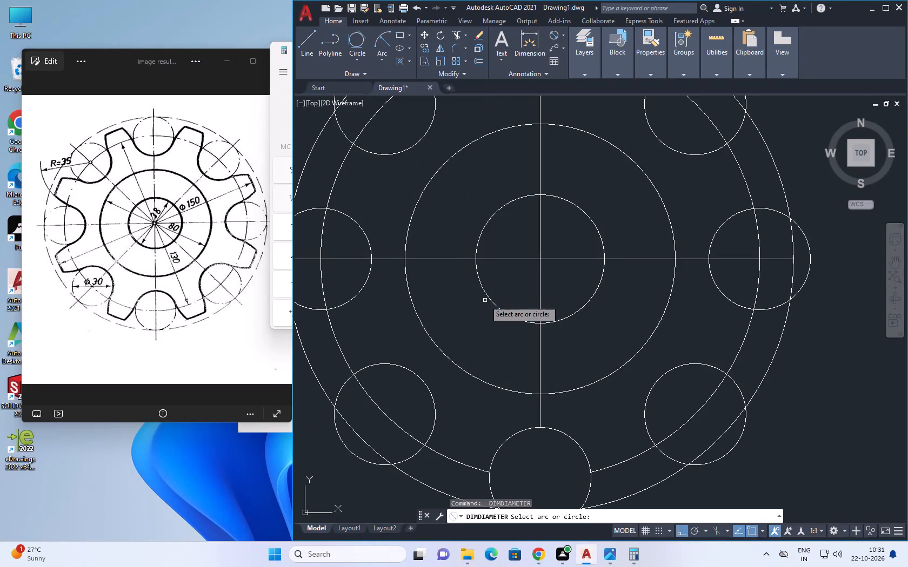
click(491, 300)
click(499, 286)
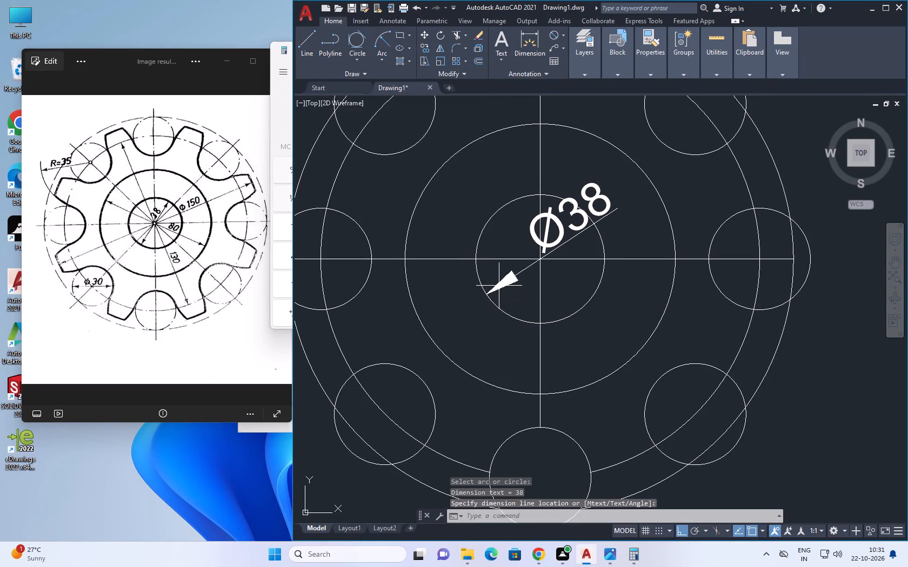
key(space)
click(480, 382)
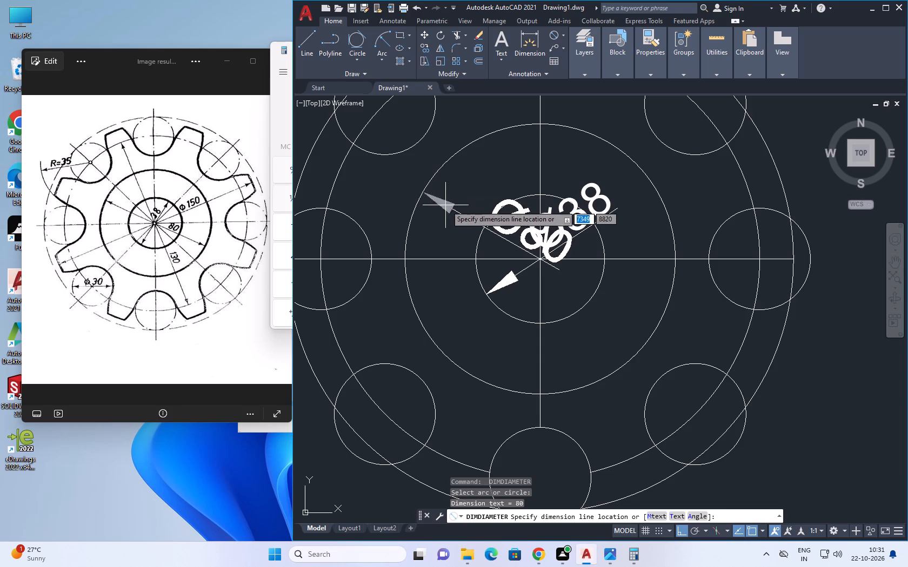
key(Escape)
key(Escape)
click(612, 206)
click(587, 199)
key(Delete)
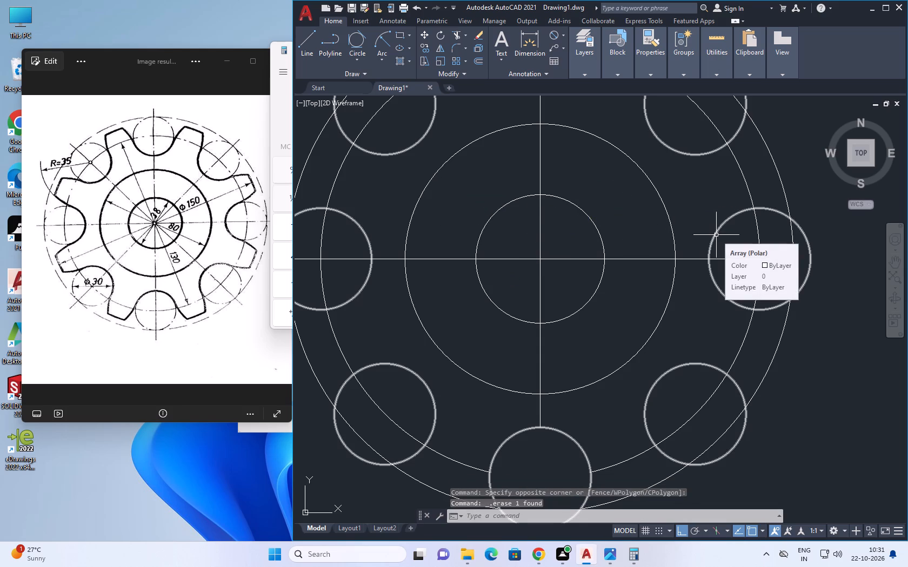
Examine the layout of the tooth-gap circles in the drawing and compare it with the gear reference image.
scroll(438, 237, down, 1)
middle_drag(443, 237, 463, 231)
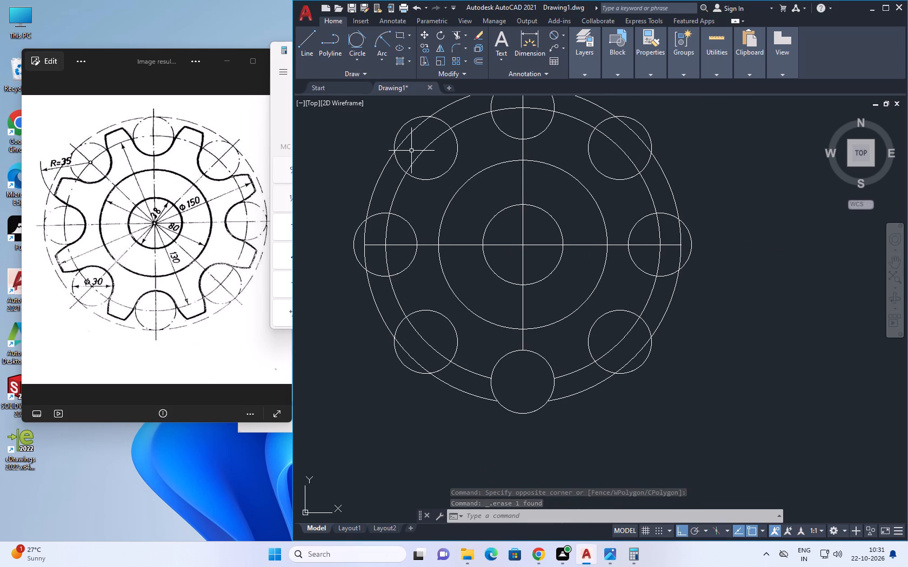
middle_drag(540, 259, 544, 280)
scroll(543, 268, down, 1)
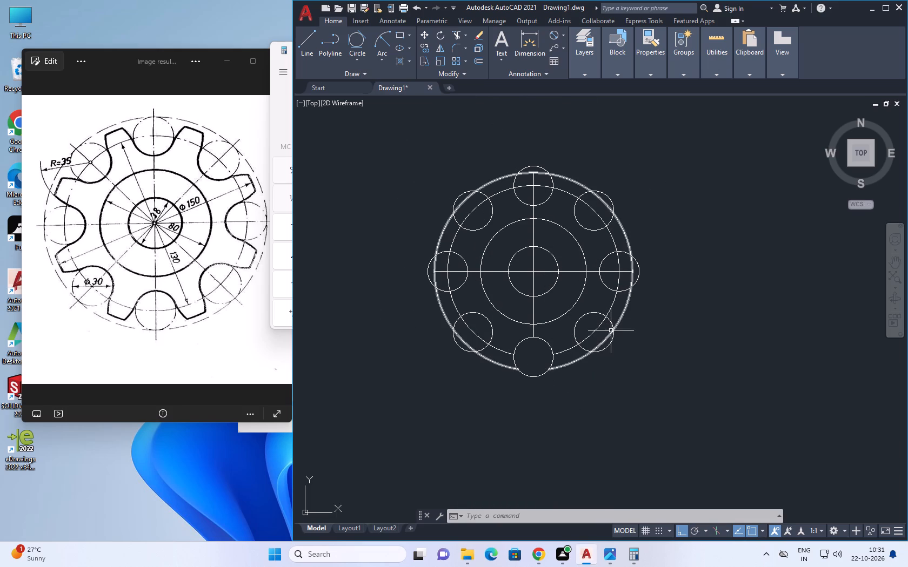
scroll(610, 332, up, 1)
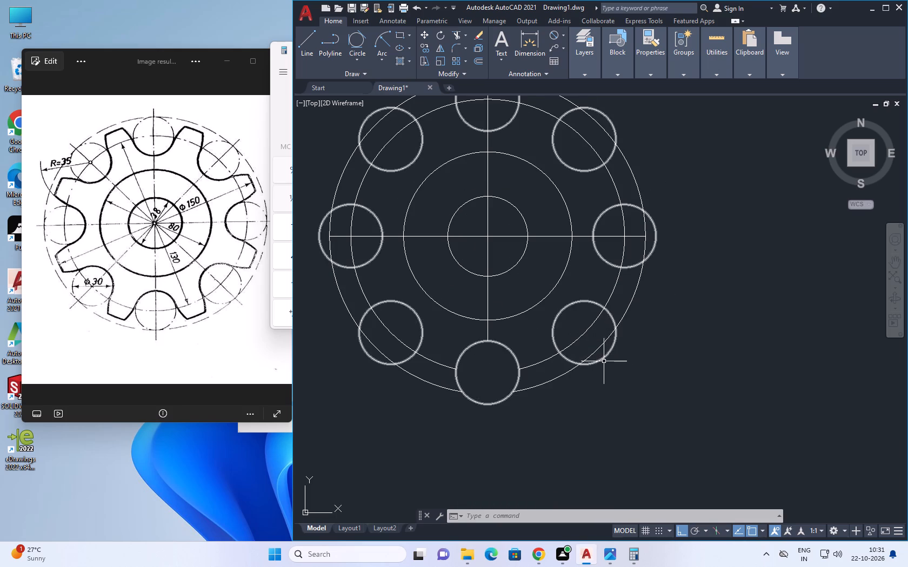
scroll(548, 379, up, 1)
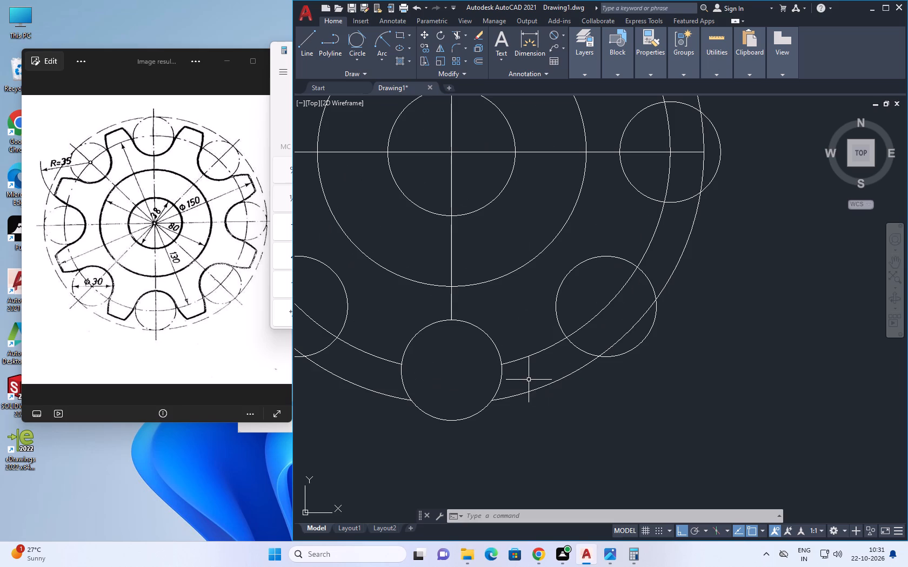
scroll(540, 382, up, 1)
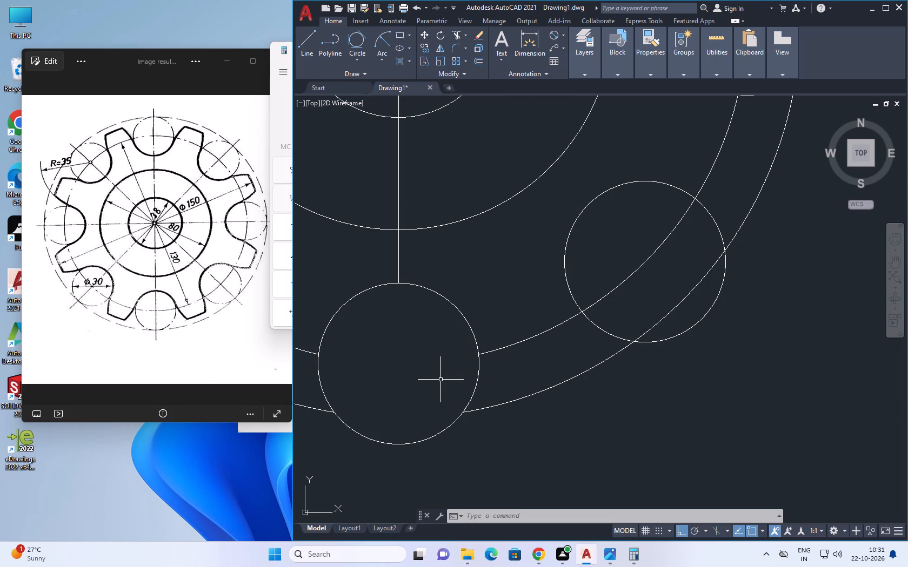
scroll(509, 380, down, 1)
middle_drag(512, 380, 527, 380)
middle_drag(536, 382, 636, 386)
scroll(603, 377, down, 1)
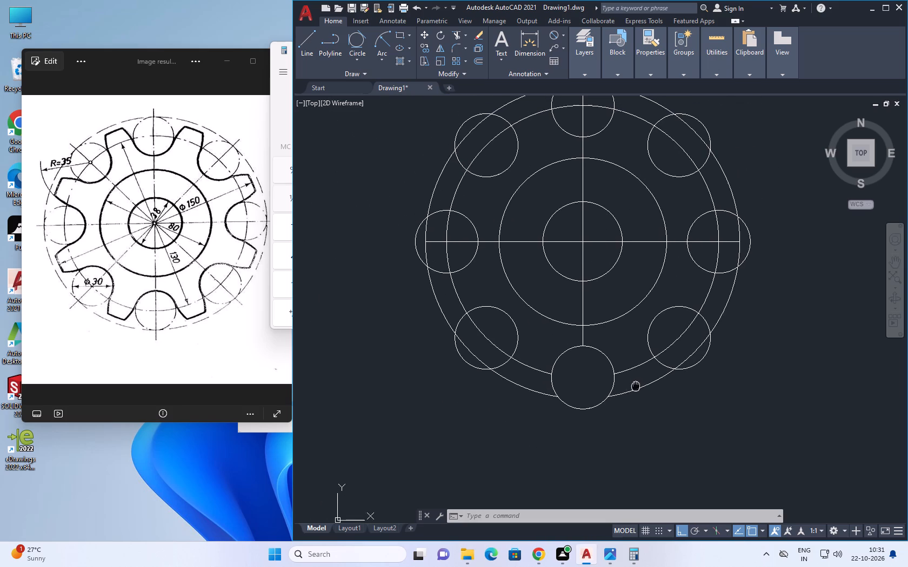
middle_drag(636, 386, 636, 385)
click(177, 239)
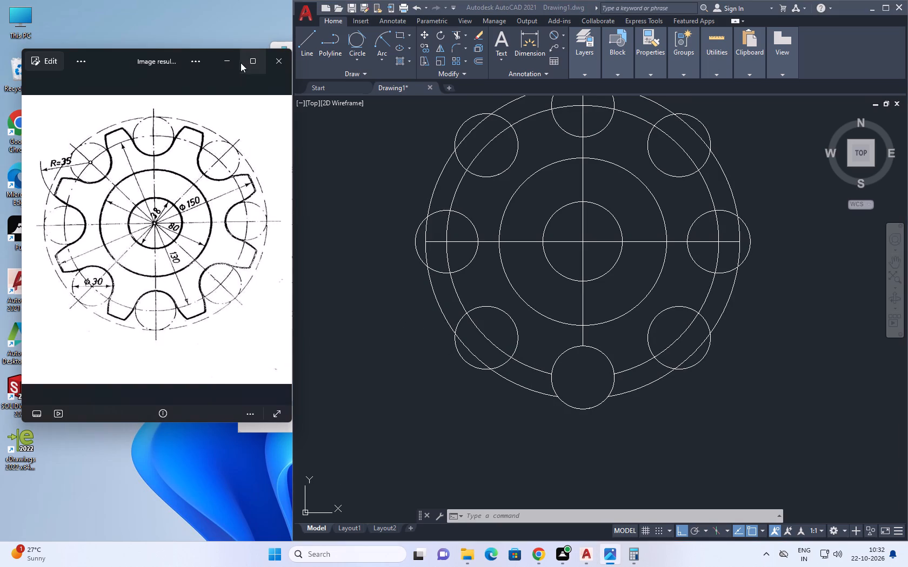
scroll(219, 256, down, 6)
scroll(223, 256, up, 1)
middle_drag(222, 258, 222, 260)
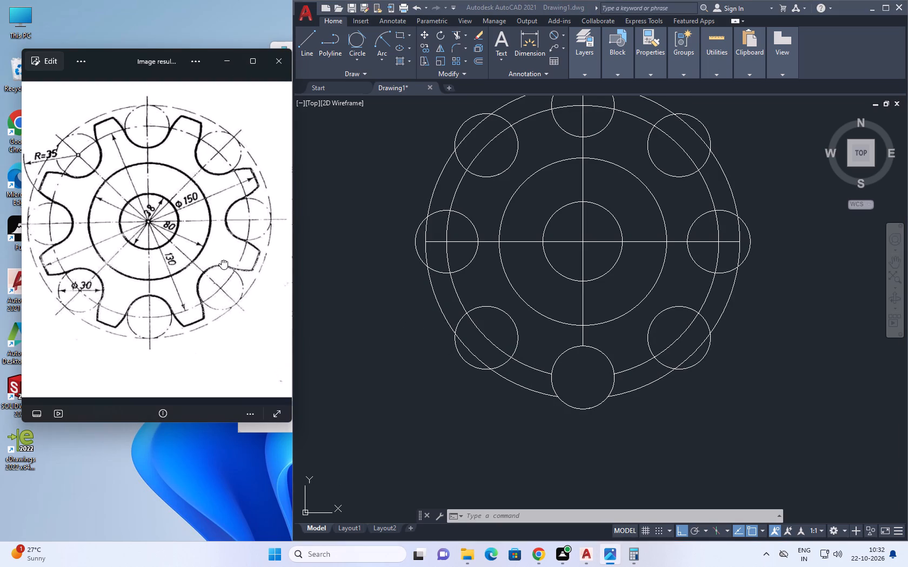
middle_drag(222, 260, 222, 267)
scroll(222, 266, down, 2)
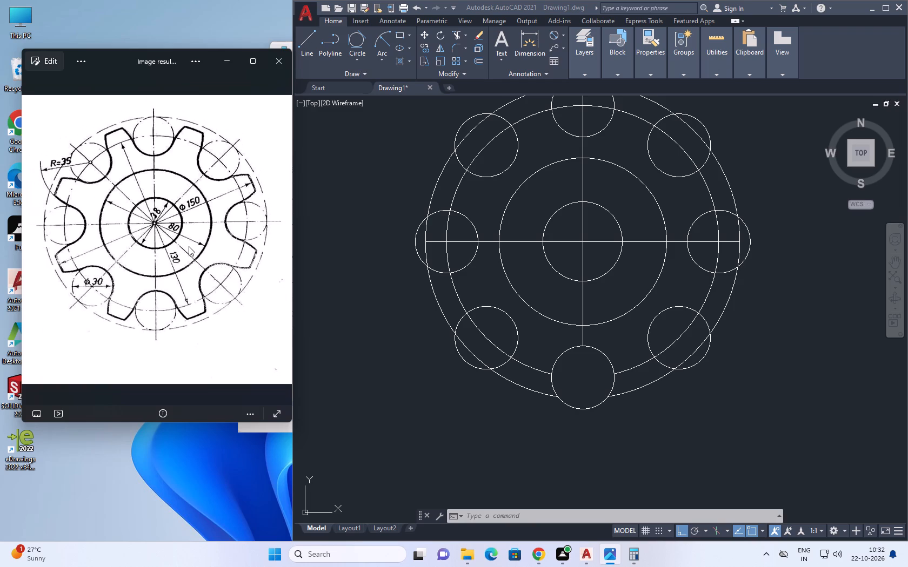
Erase the pitch circle that passes through the centers of the tooth-gap circles.
click(479, 267)
middle_drag(506, 302, 502, 350)
scroll(503, 344, down, 1)
scroll(495, 309, up, 1)
middle_drag(493, 322, 494, 339)
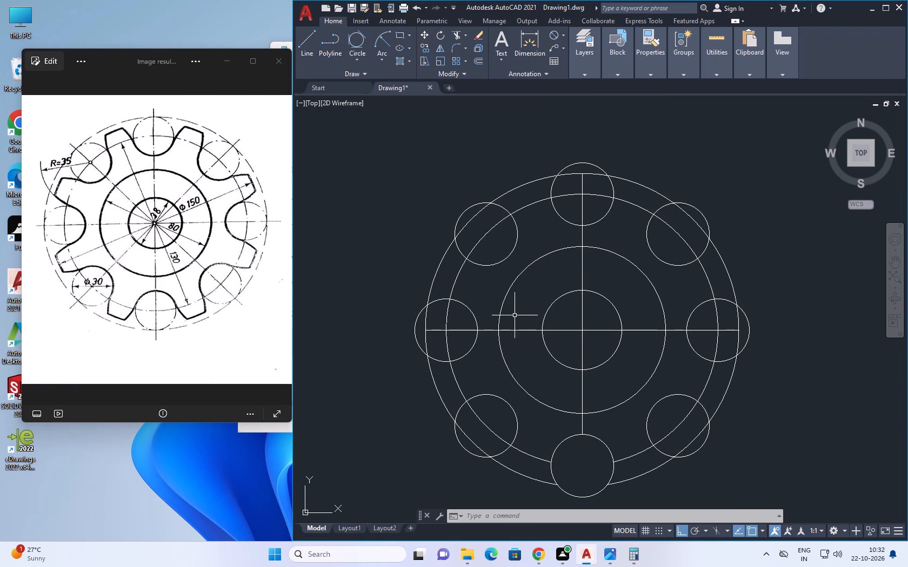
click(466, 382)
click(453, 377)
key(Delete)
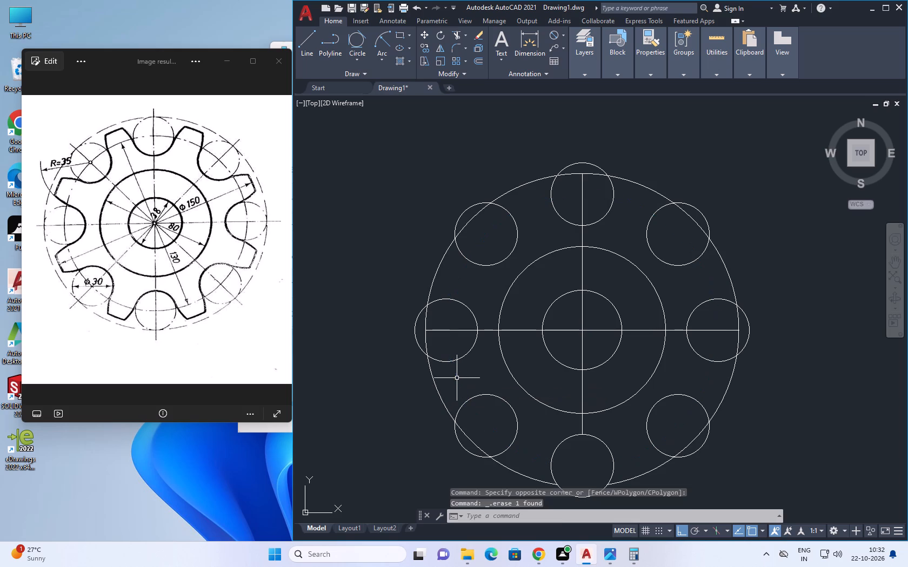
middle_drag(519, 369, 521, 360)
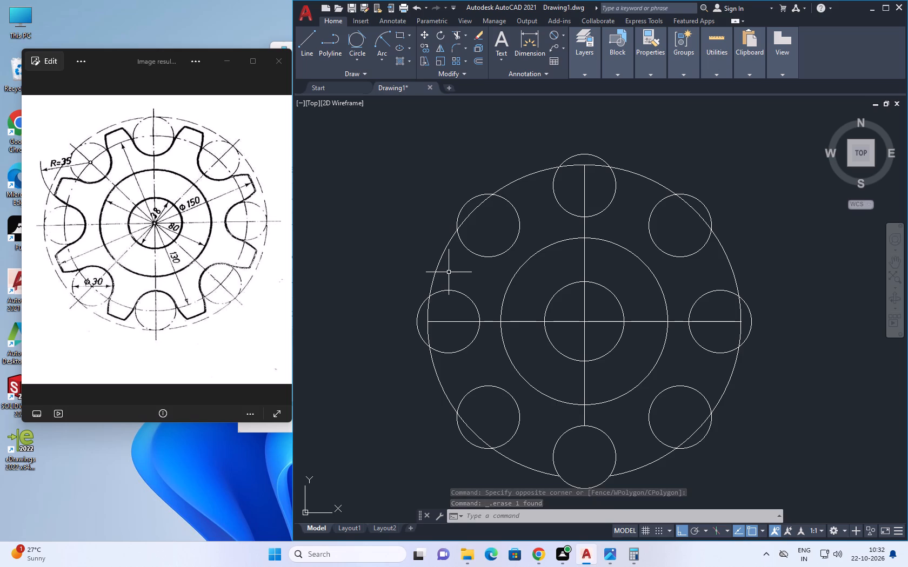
click(449, 272)
key(Escape)
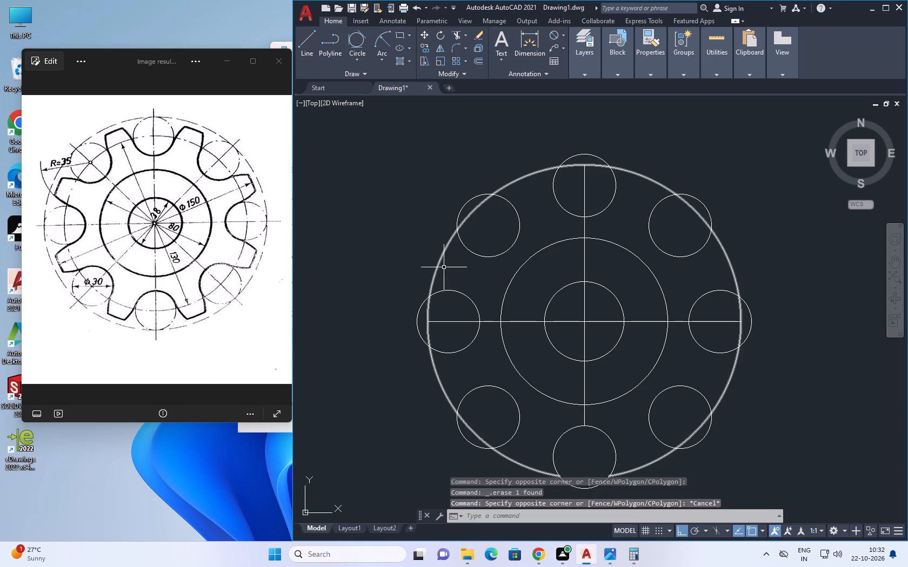
key(Escape)
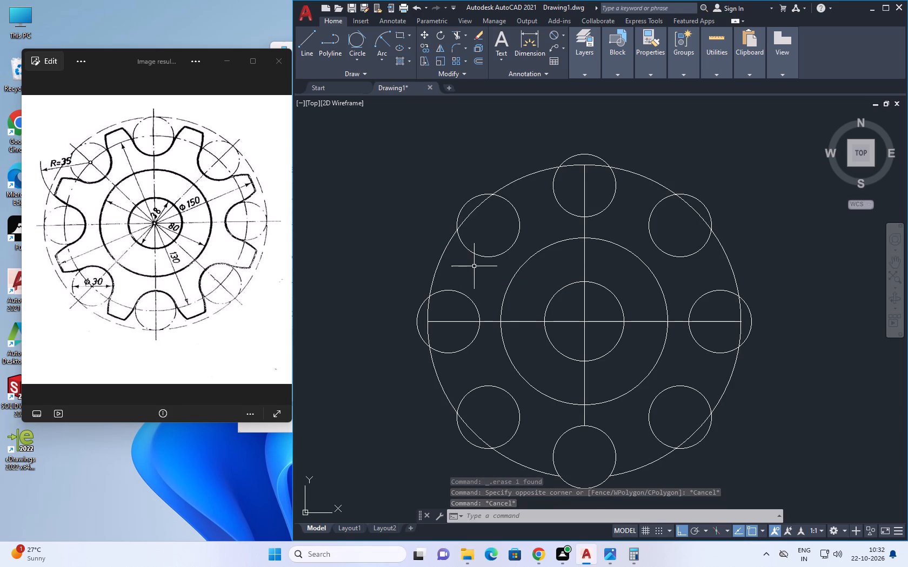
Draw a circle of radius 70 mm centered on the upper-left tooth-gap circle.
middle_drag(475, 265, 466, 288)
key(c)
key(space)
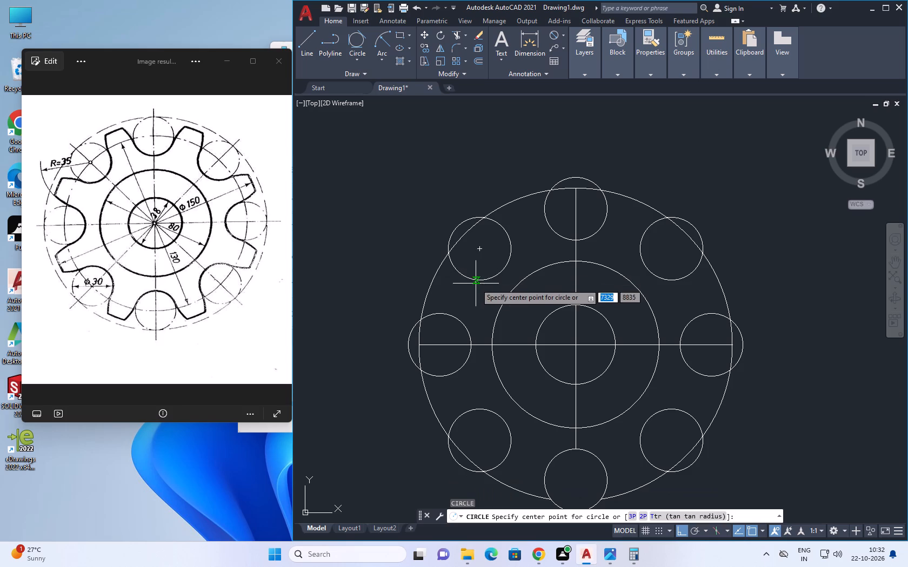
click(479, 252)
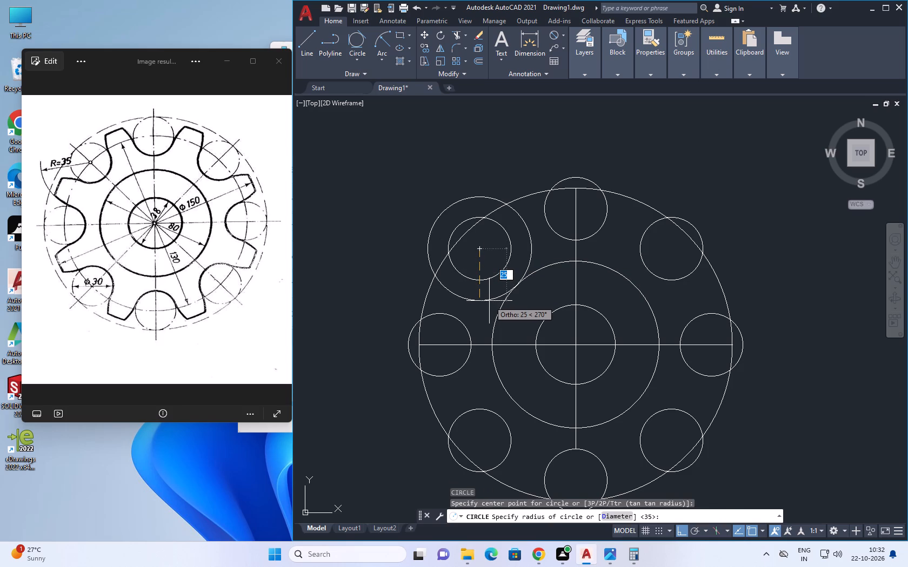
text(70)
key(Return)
Measure the overall width of the large circle around the upper-left tooth gap with a linear dimension.
key(d)
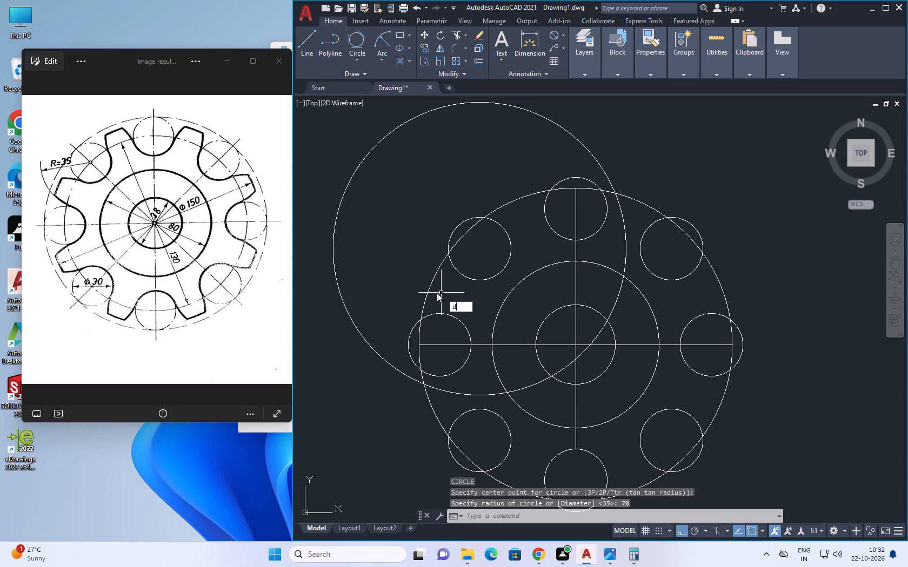
key(l)
key(i)
key(space)
key(space)
click(364, 337)
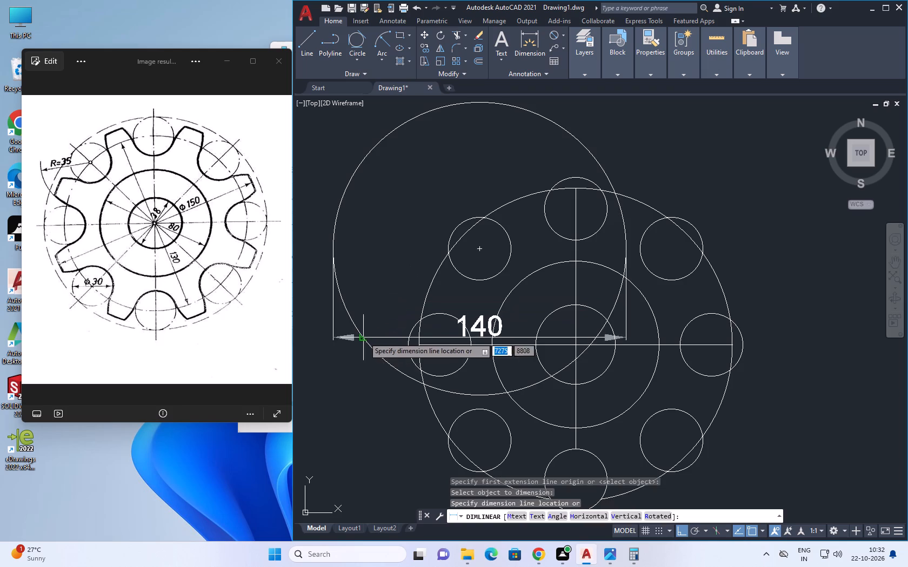
key(Escape)
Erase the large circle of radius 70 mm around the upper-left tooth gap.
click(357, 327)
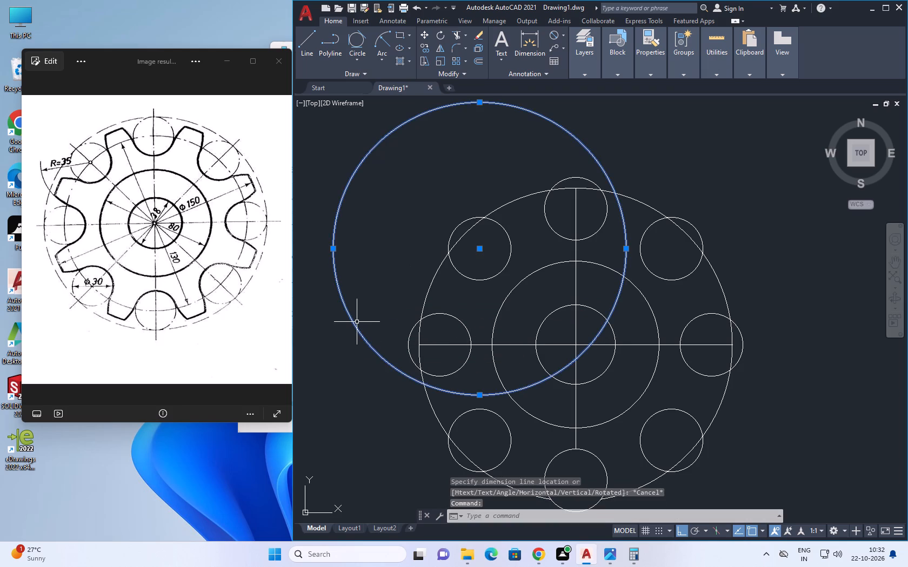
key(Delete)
Draw a circle of radius 35 mm centered on the upper-left tooth-gap circle.
key(c)
key(space)
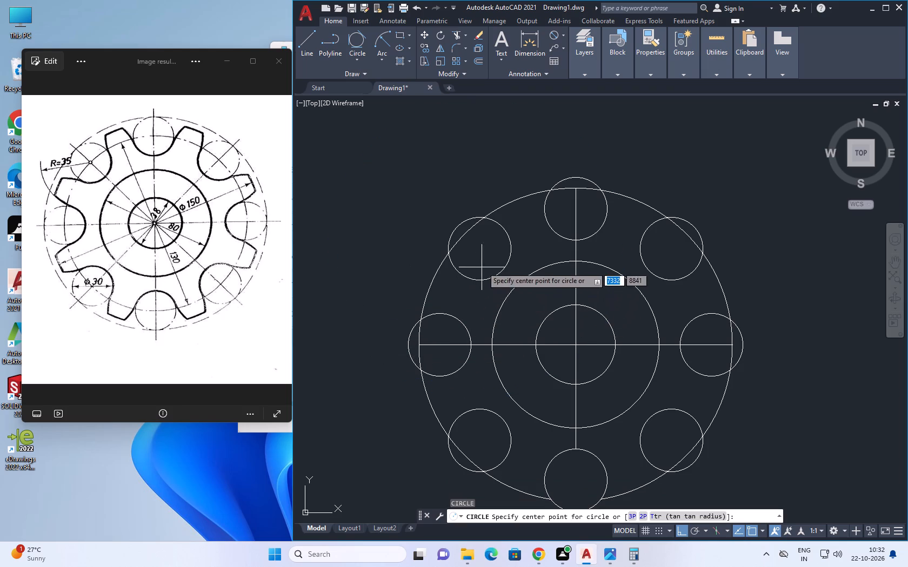
click(482, 248)
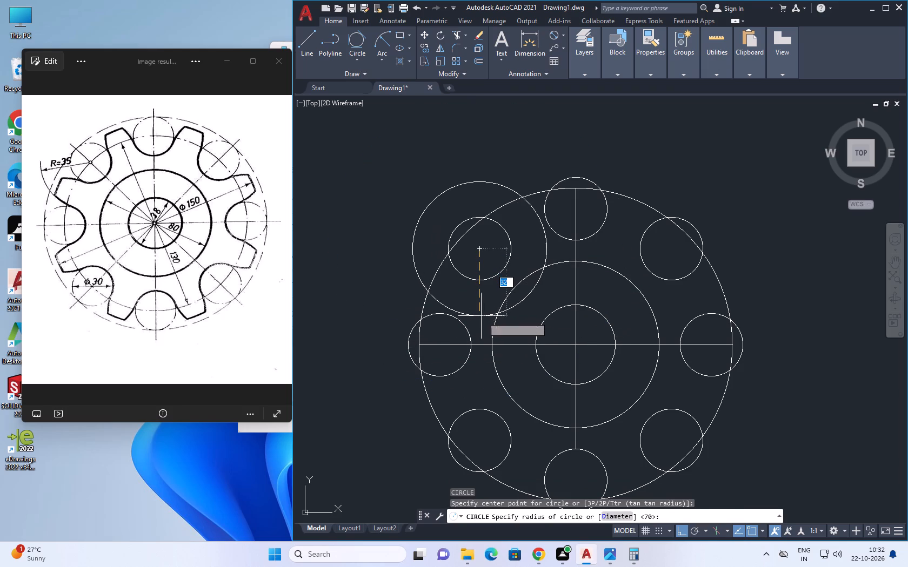
text(35)
key(Return)
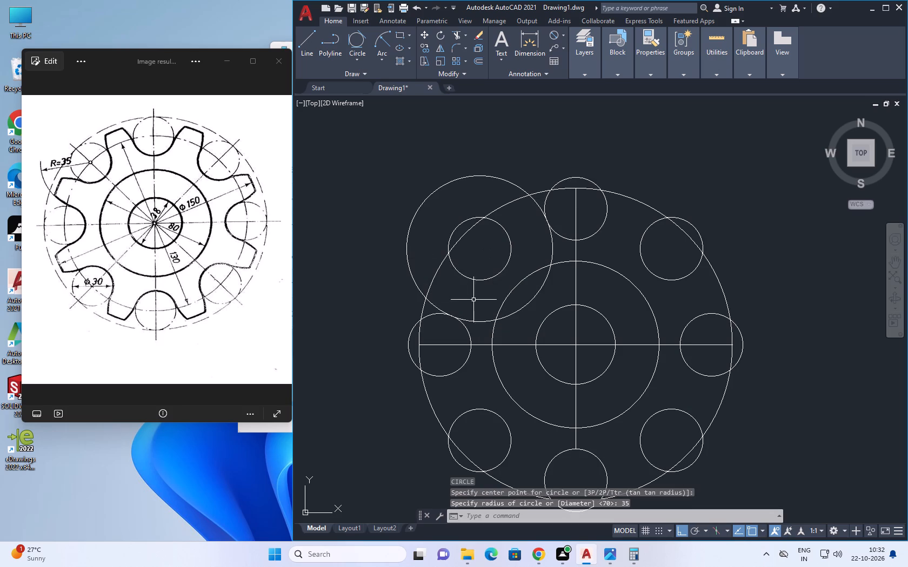
Examine how the 35 mm radius circle meets the left tooth-gap circle near their crossing.
scroll(457, 314, up, 5)
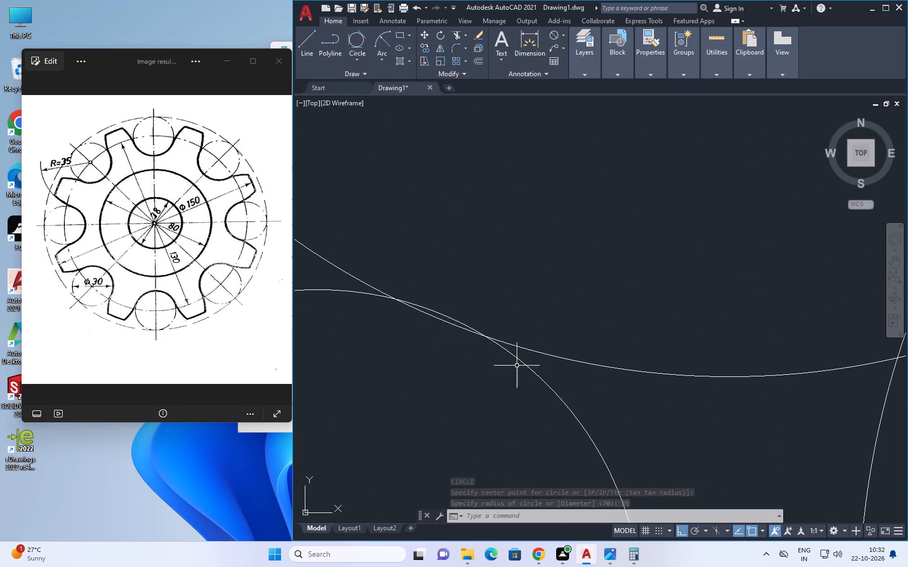
drag(560, 367, 560, 359)
click(545, 326)
drag(577, 382, 543, 383)
drag(485, 382, 477, 389)
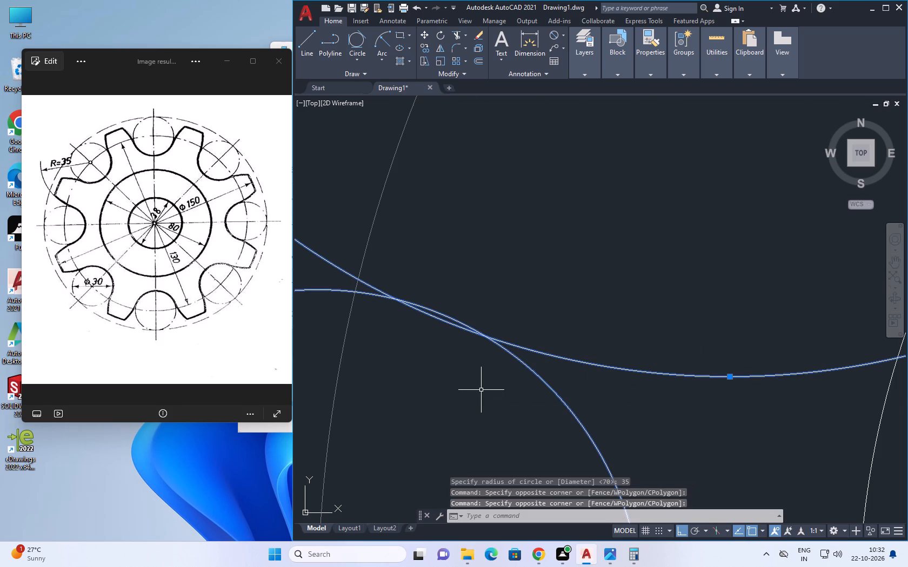
scroll(555, 341, down, 6)
key(Escape)
key(Escape)
scroll(560, 337, up, 3)
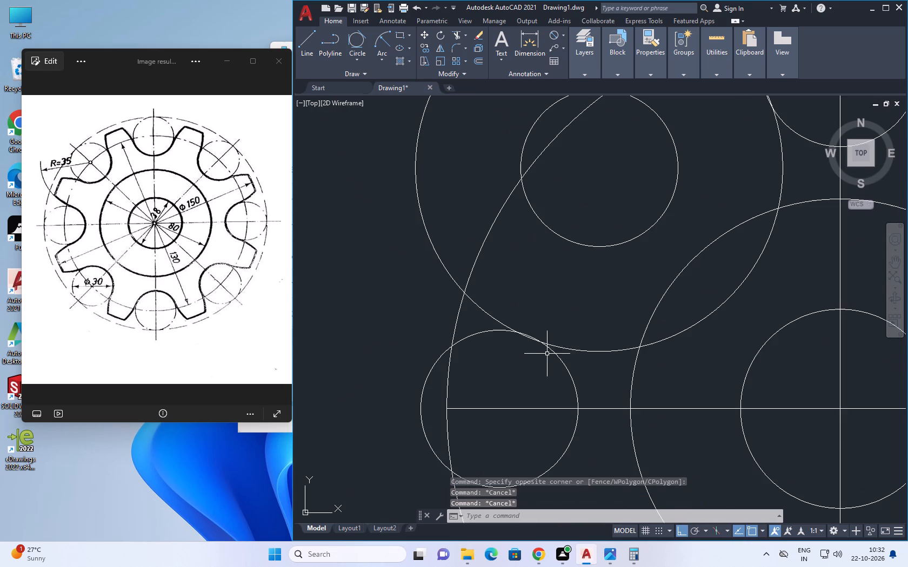
scroll(545, 337, up, 2)
click(591, 359)
drag(569, 359, 569, 350)
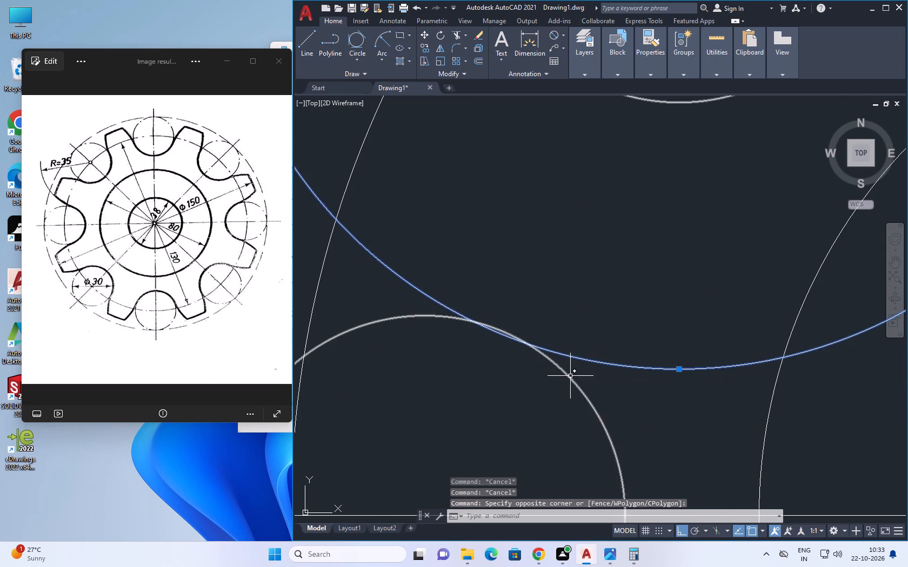
click(570, 375)
key(Escape)
scroll(577, 359, up, 2)
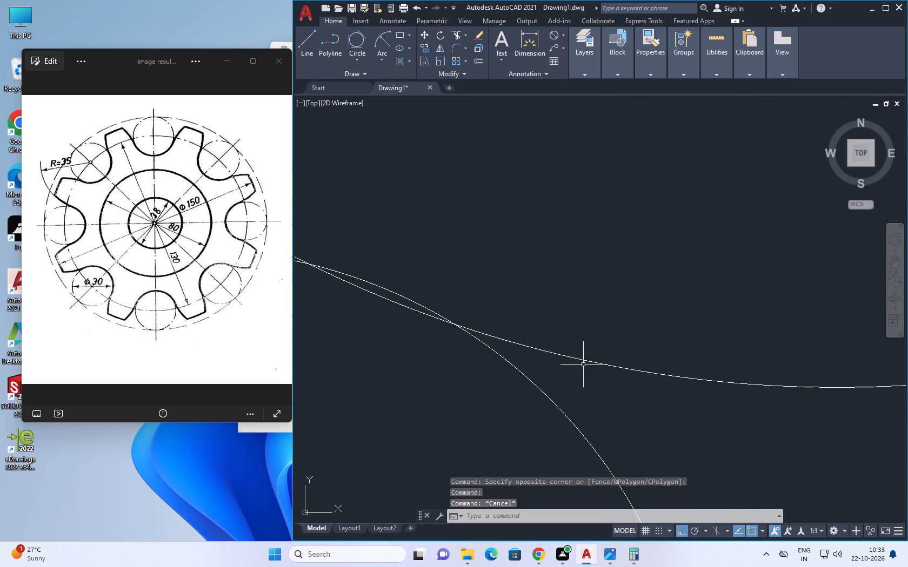
Highlight the 35 mm radius circle and the tooth-gap circles to examine their crossing at the left tooth gap.
drag(584, 364, 583, 360)
click(565, 336)
right_click(566, 355)
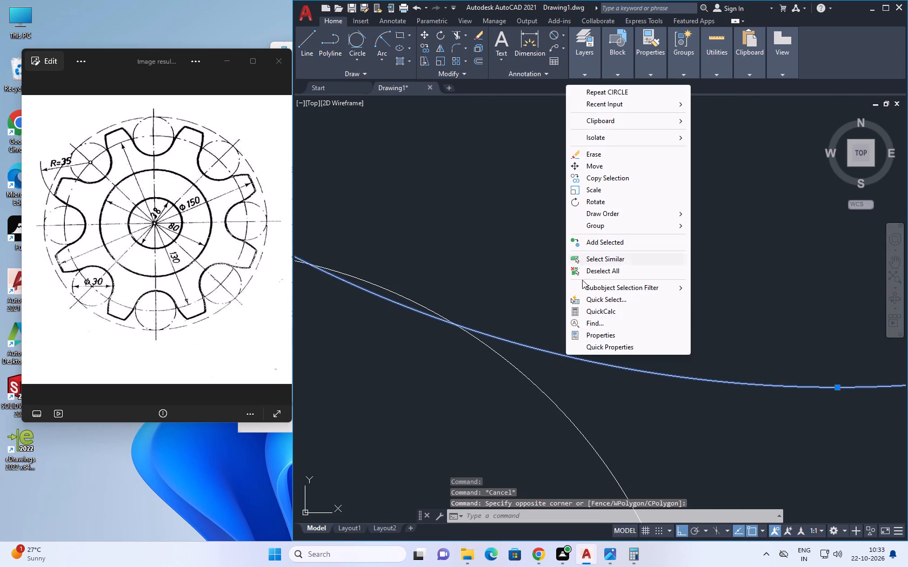
key(Escape)
drag(517, 420, 523, 388)
click(511, 274)
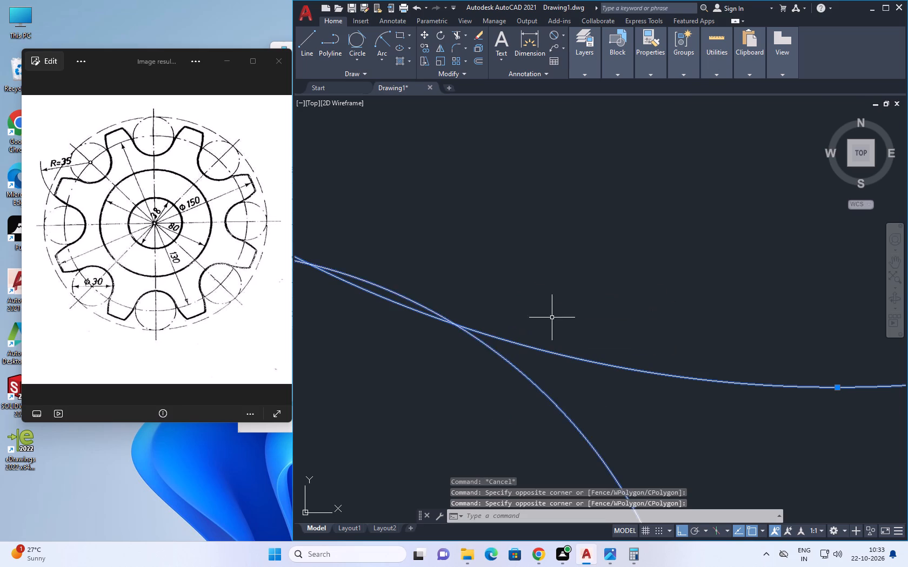
scroll(554, 293, down, 4)
right_click(577, 264)
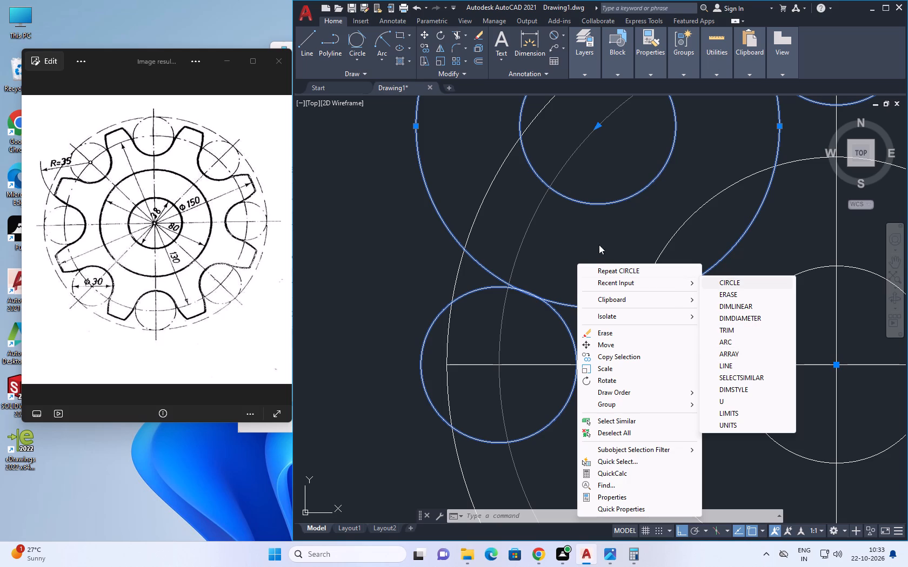
key(Escape)
key(Escape)
key(Escape)
key(Escape)
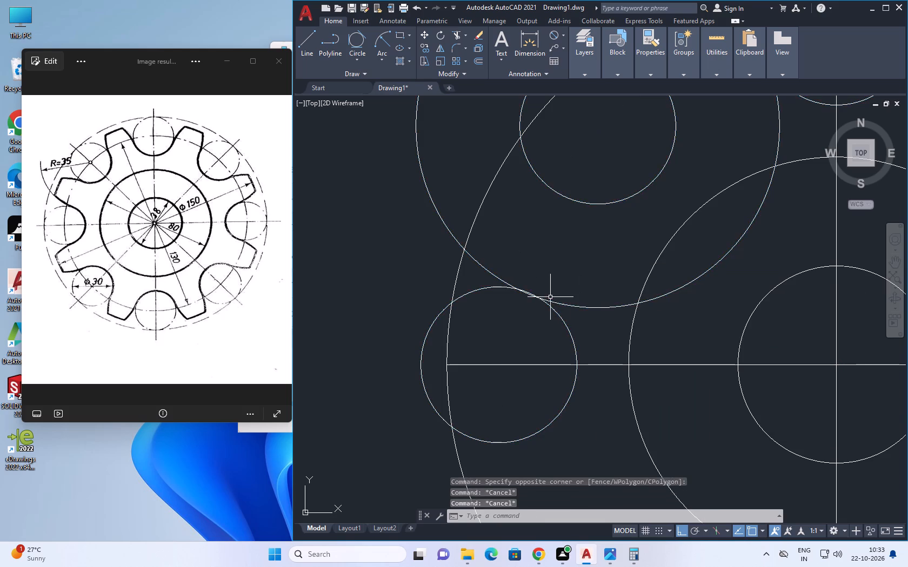
Examine how the 35 mm radius circle crosses the top and left tooth-gap circles.
middle_drag(482, 352, 445, 364)
scroll(460, 359, down, 2)
middle_drag(486, 315, 502, 316)
scroll(560, 251, up, 2)
scroll(602, 264, up, 2)
middle_drag(598, 265, 571, 289)
drag(599, 326, 583, 324)
click(552, 308)
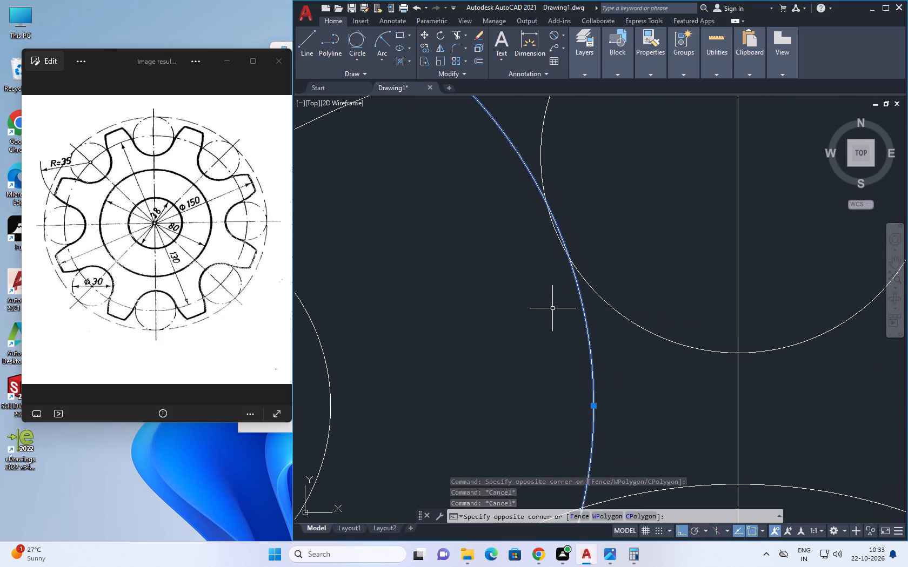
middle_drag(583, 302, 607, 320)
scroll(577, 305, down, 3)
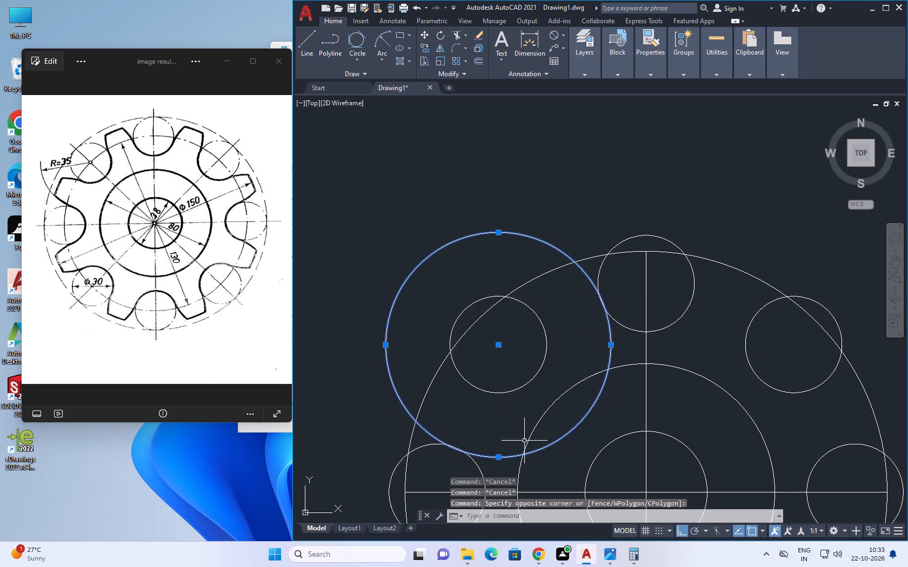
scroll(466, 455, up, 3)
middle_drag(460, 461, 510, 410)
key(Escape)
scroll(448, 328, down, 1)
middle_drag(452, 332, 496, 407)
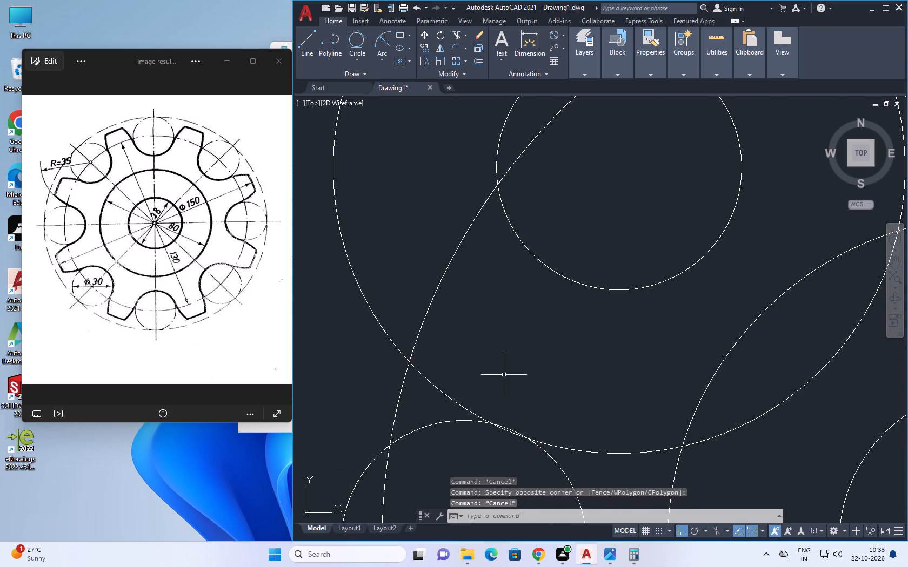
scroll(501, 300, down, 3)
middle_drag(496, 305, 503, 324)
middle_drag(559, 304, 526, 333)
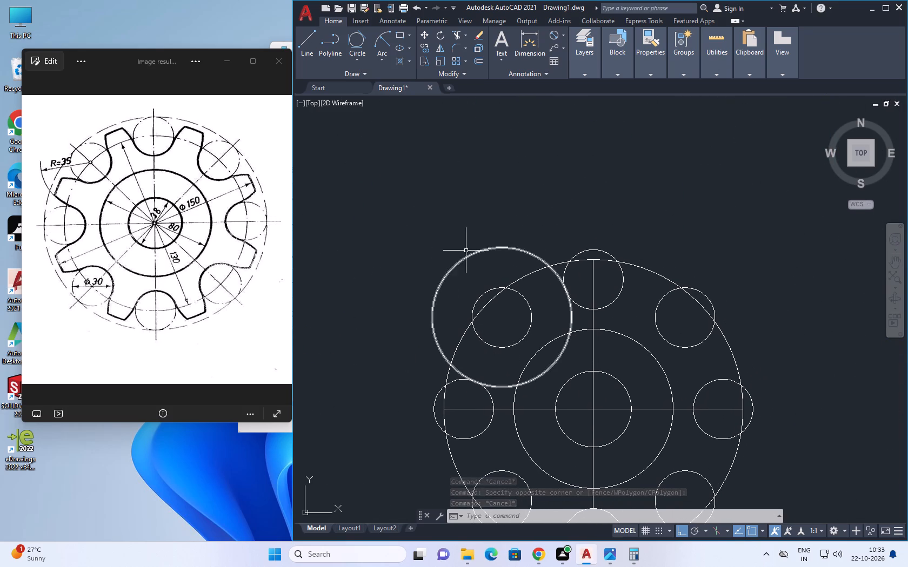
Check the radius of the large circle around the upper-left tooth gap with a radius dimension, without placing it.
click(564, 32)
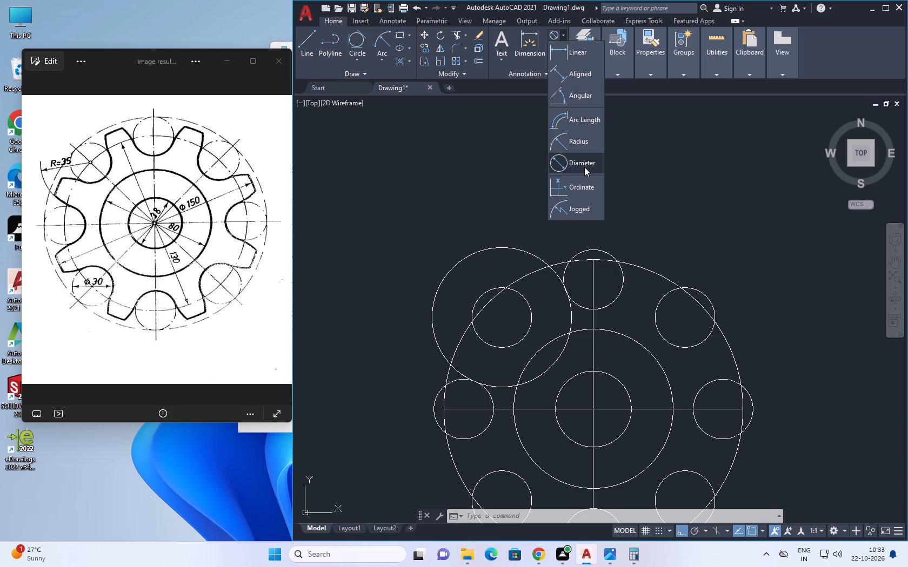
click(576, 144)
click(431, 304)
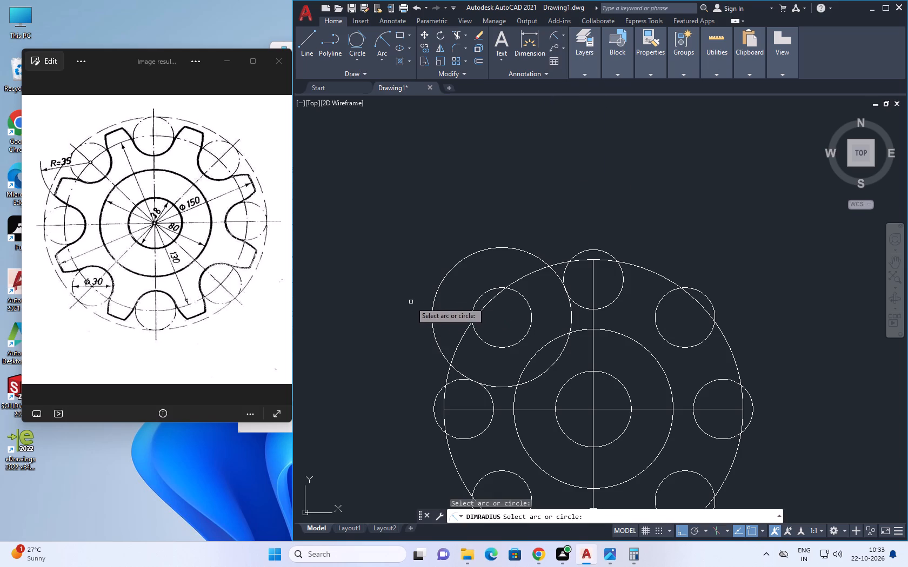
click(433, 306)
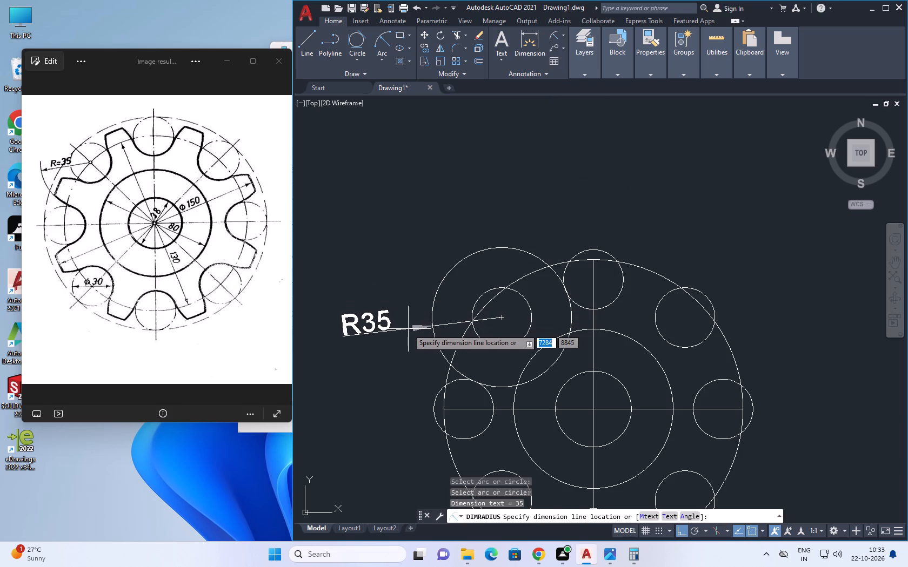
key(Escape)
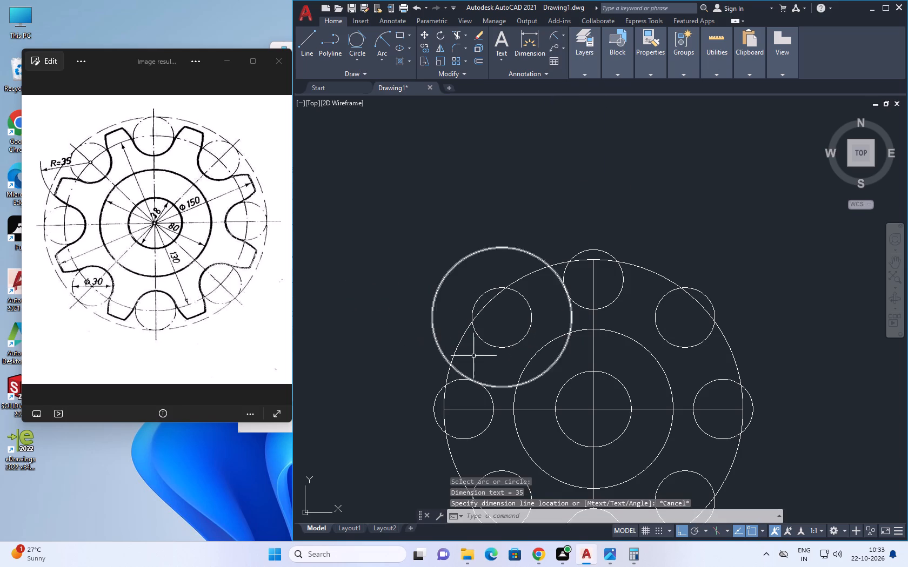
Erase the 35 mm radius circle around the upper-left tooth gap.
scroll(473, 375, up, 1)
middle_drag(471, 383, 473, 368)
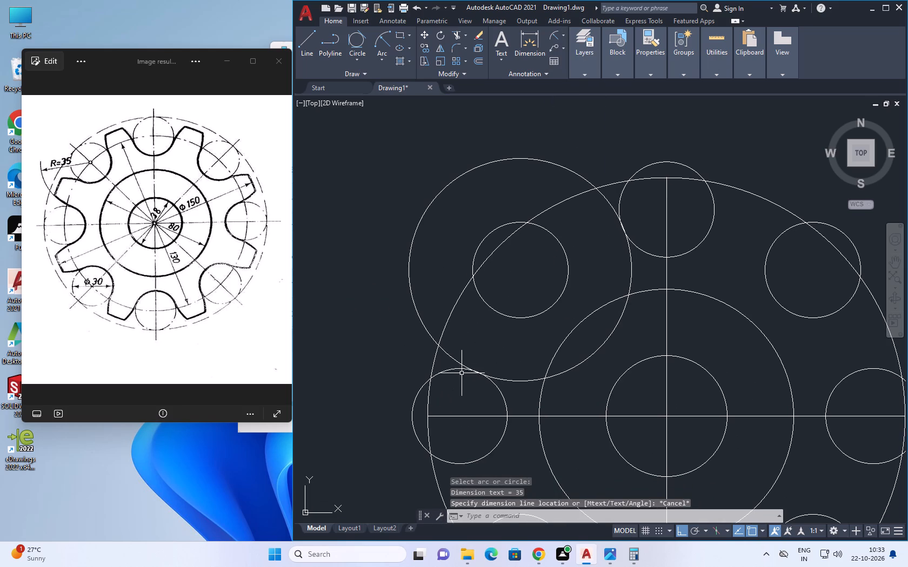
click(424, 299)
click(402, 273)
key(Delete)
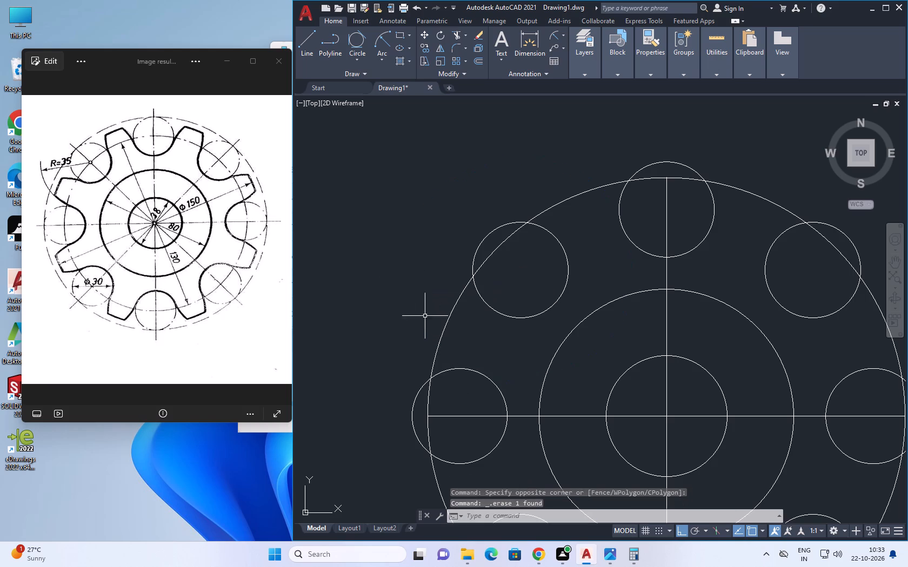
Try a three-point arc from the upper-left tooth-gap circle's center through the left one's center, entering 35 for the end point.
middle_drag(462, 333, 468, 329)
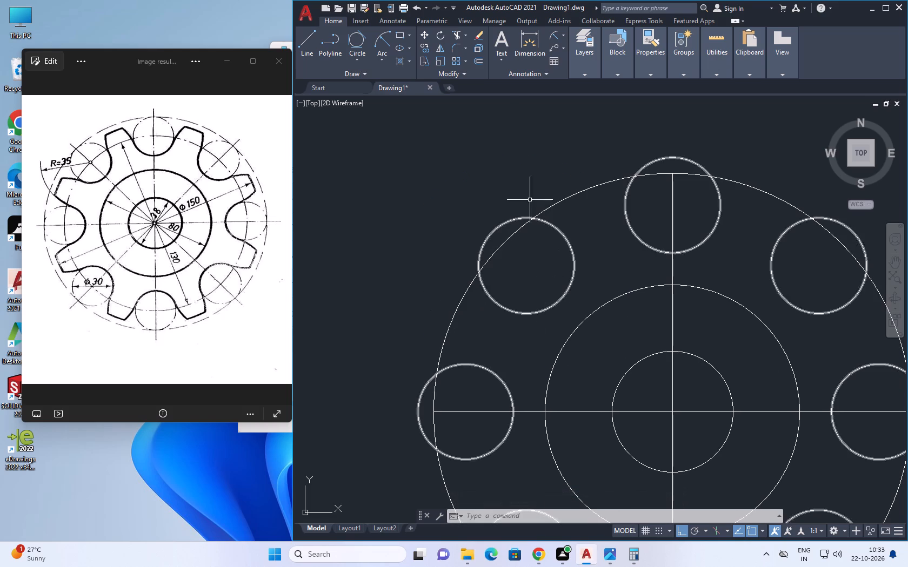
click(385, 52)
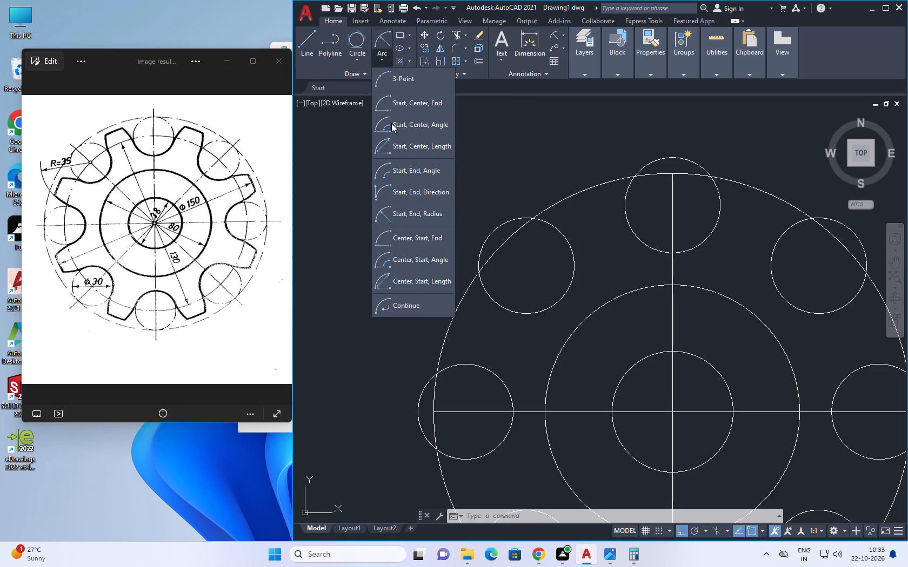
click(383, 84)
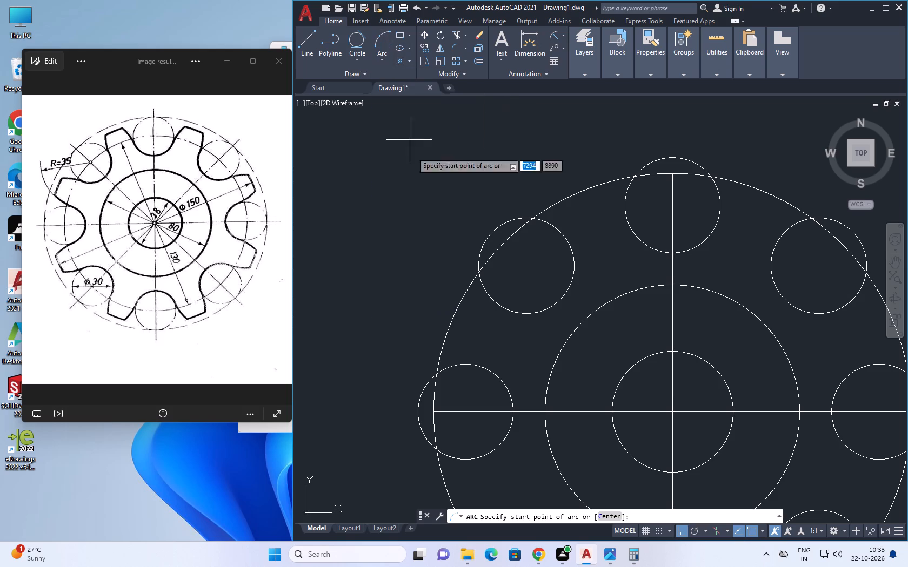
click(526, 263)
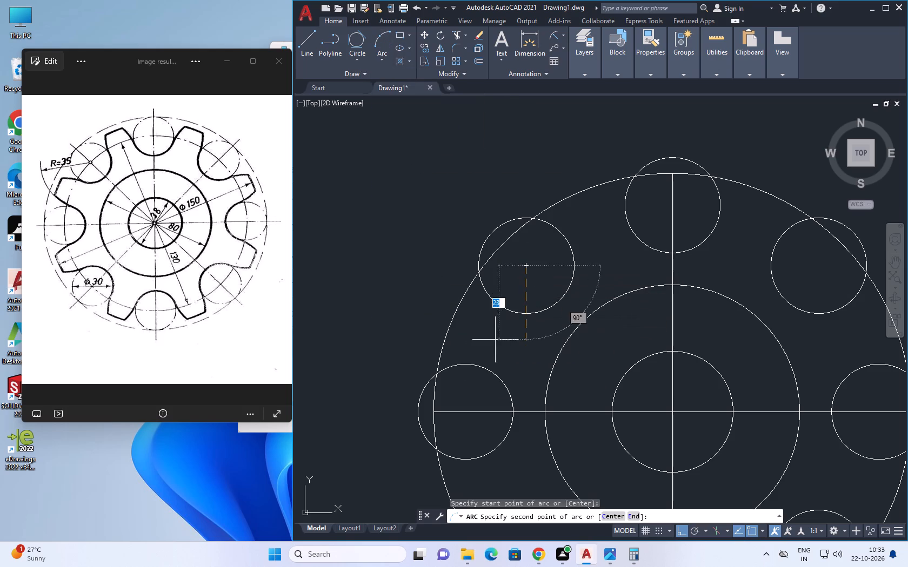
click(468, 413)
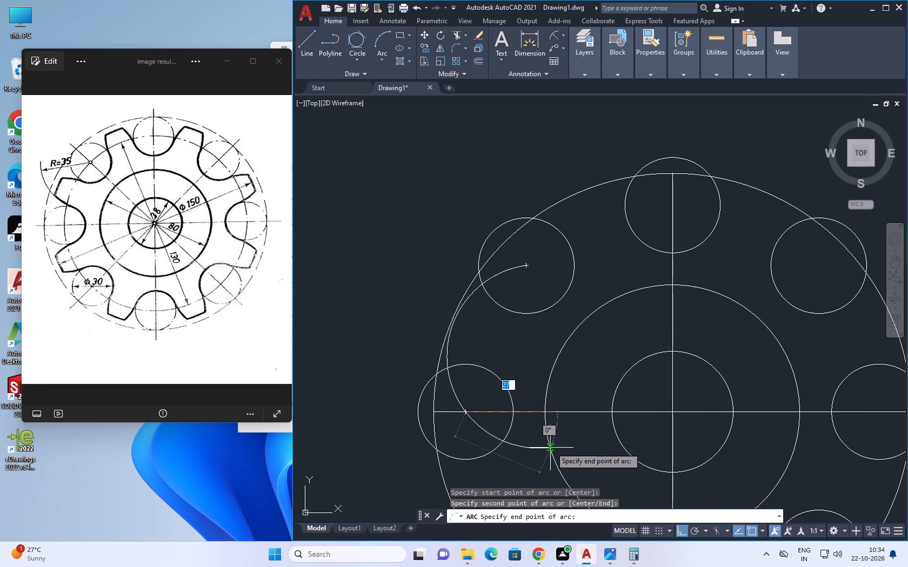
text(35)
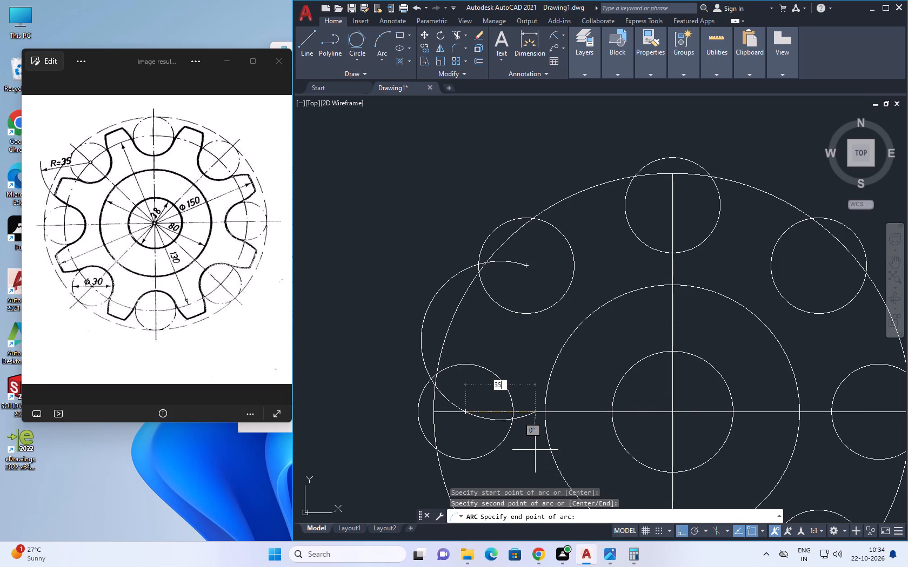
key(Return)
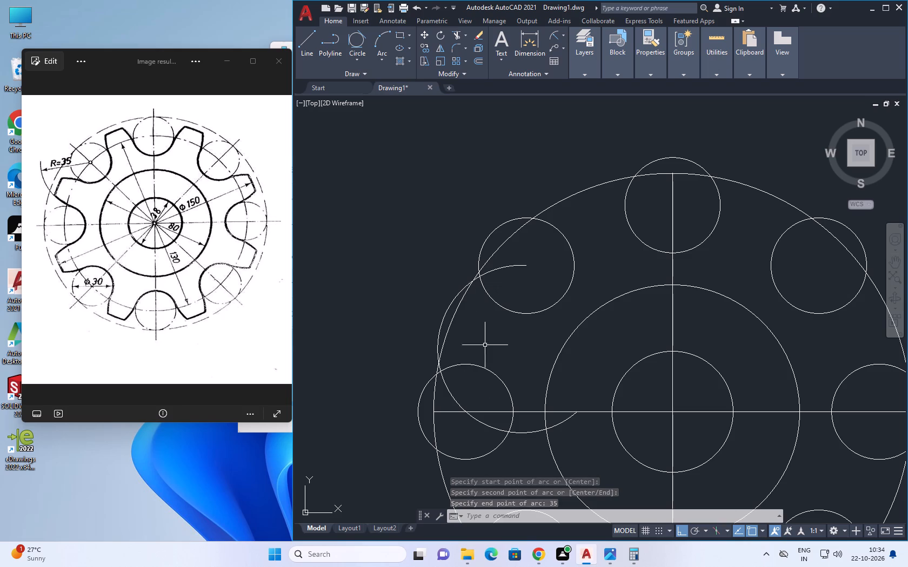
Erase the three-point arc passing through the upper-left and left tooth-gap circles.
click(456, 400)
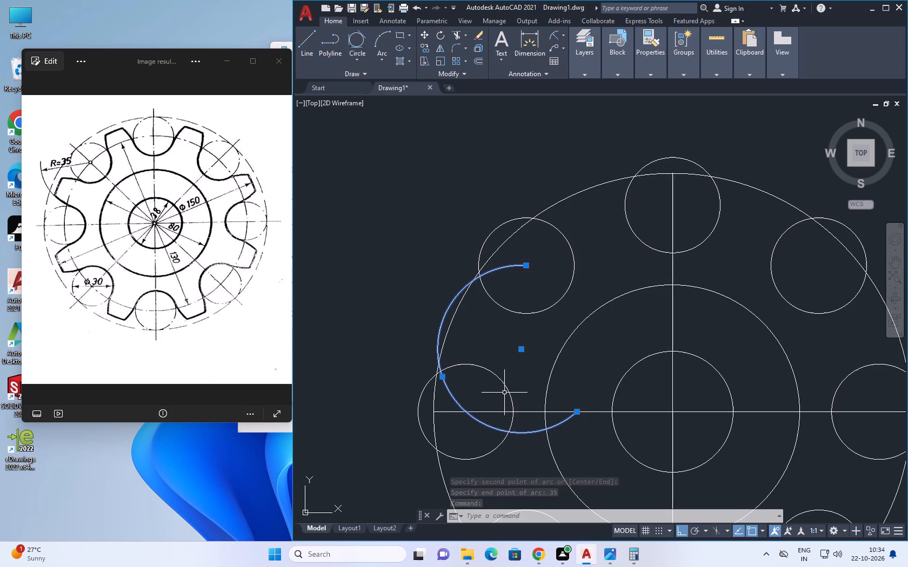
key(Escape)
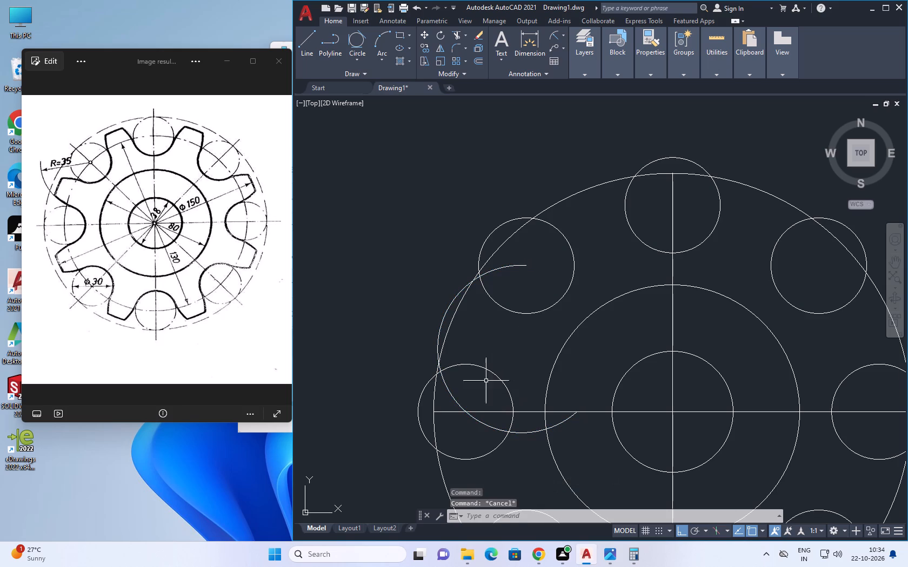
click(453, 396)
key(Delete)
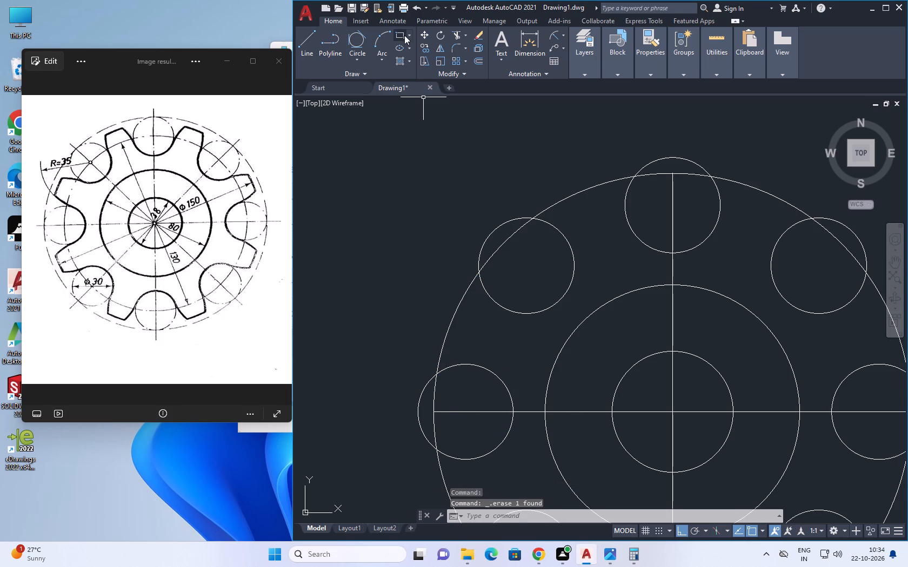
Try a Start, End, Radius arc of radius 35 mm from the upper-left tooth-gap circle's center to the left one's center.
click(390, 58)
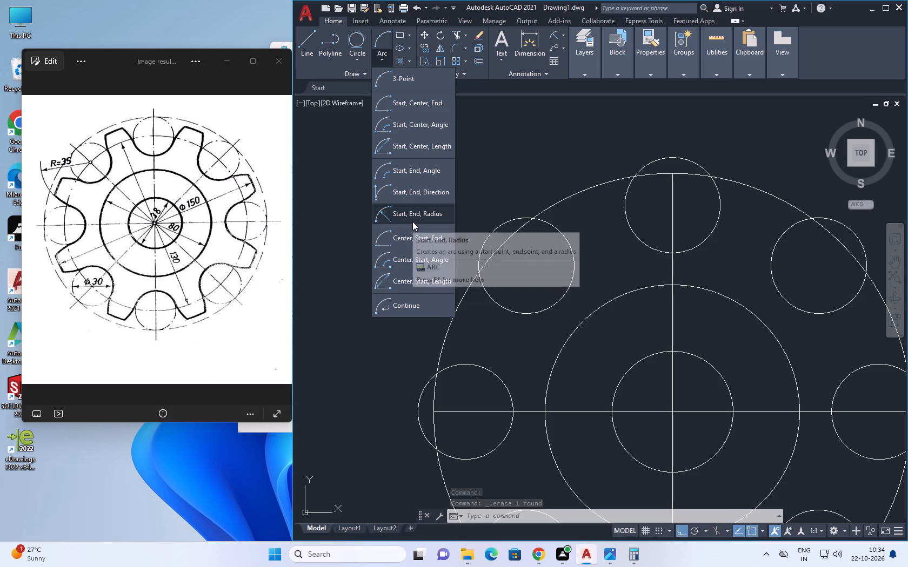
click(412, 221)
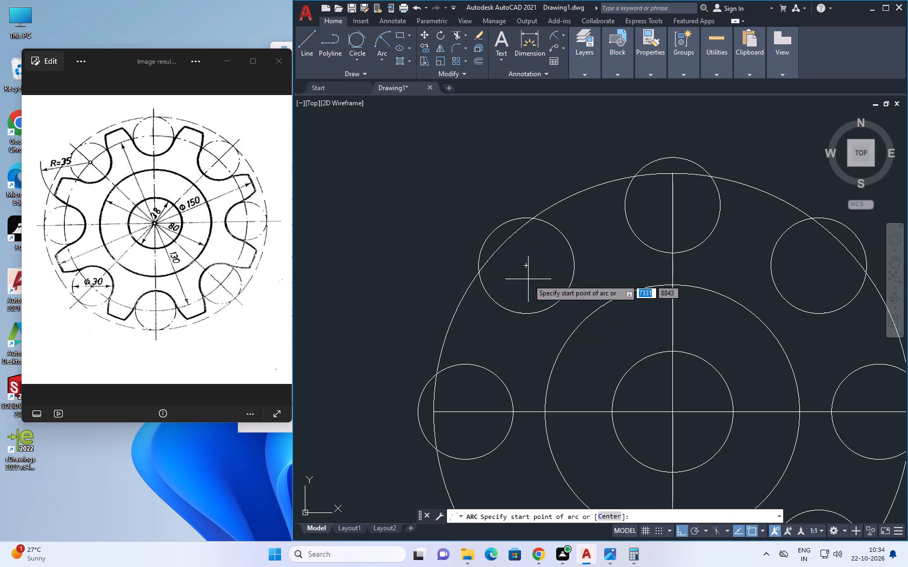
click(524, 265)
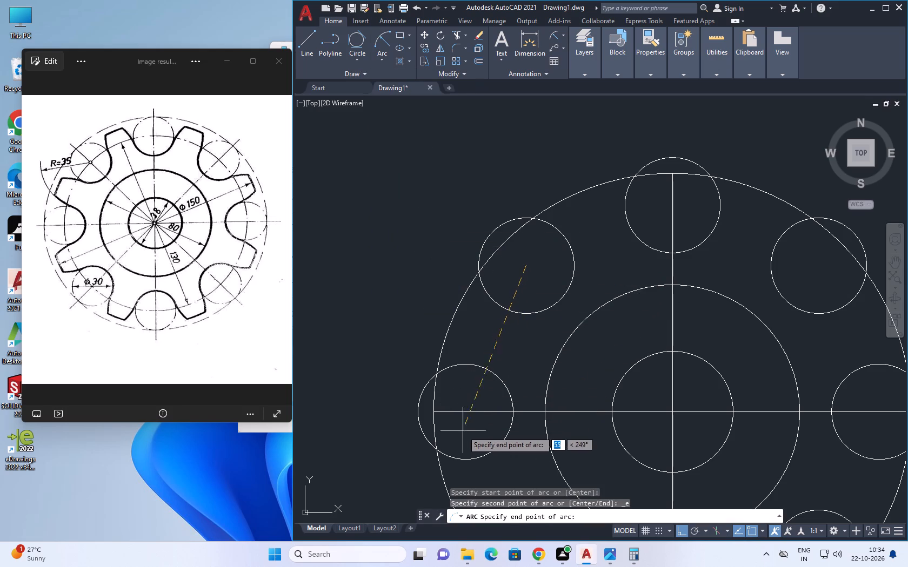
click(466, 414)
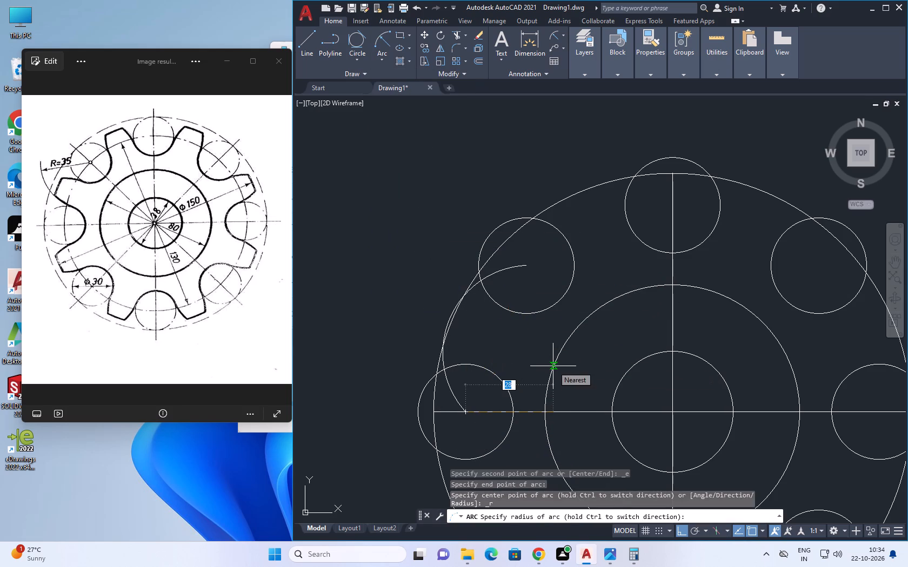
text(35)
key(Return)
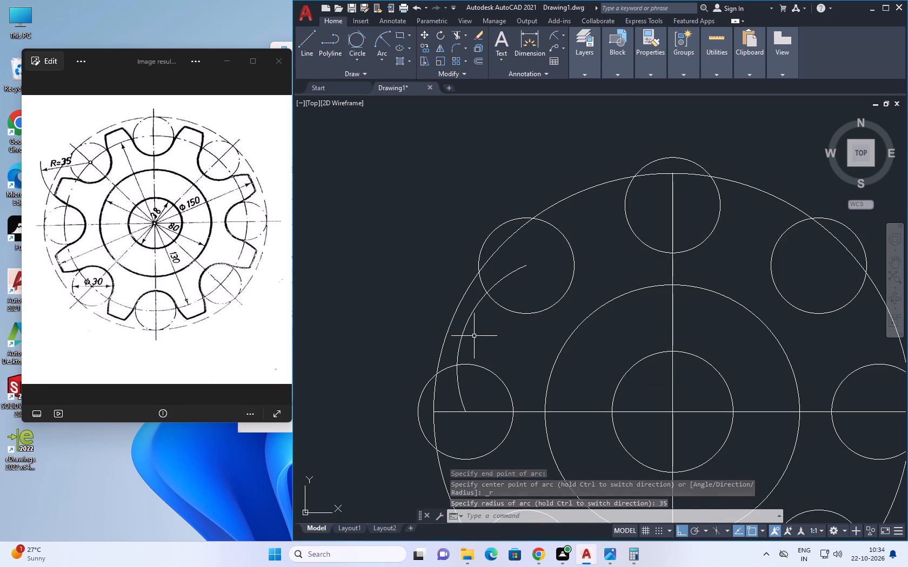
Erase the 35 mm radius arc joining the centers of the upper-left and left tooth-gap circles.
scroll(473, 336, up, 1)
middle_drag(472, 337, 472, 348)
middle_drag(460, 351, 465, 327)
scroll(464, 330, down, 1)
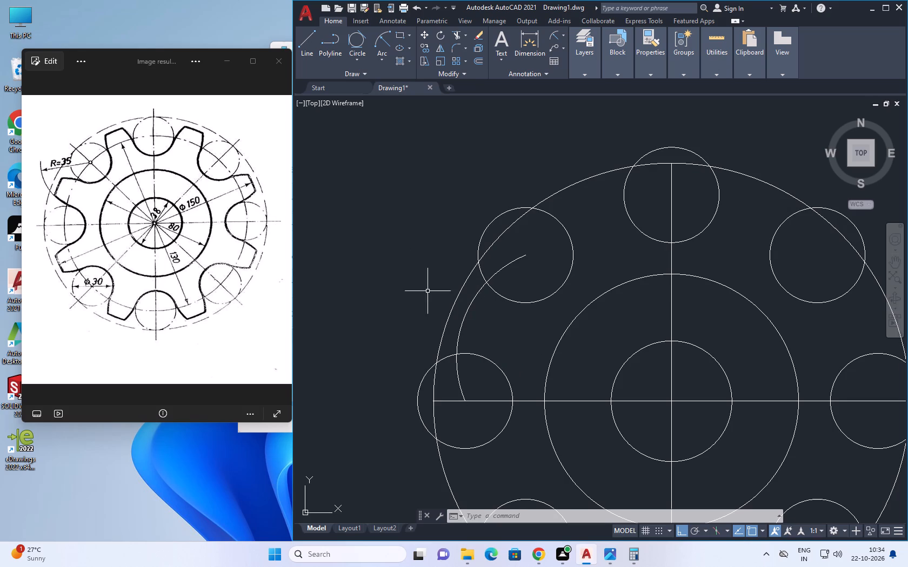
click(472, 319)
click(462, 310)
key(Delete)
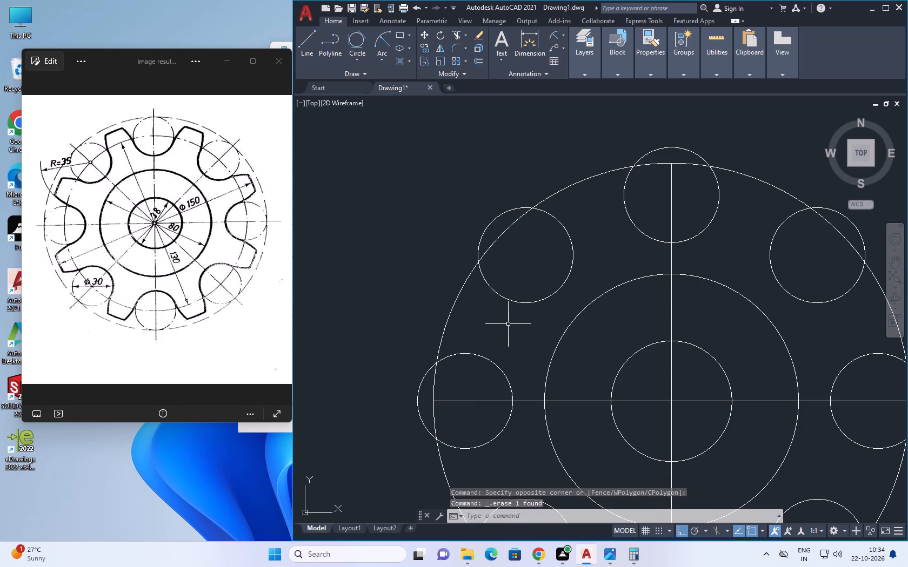
Draw a circle of radius 35 mm centered on the upper-left tooth-gap circle.
key(c)
key(space)
click(526, 255)
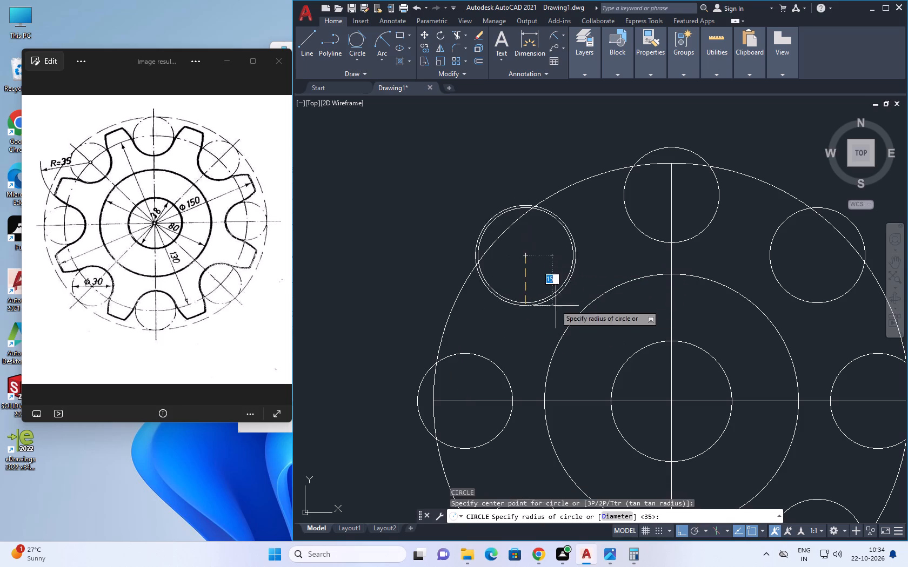
text(35)
key(Return)
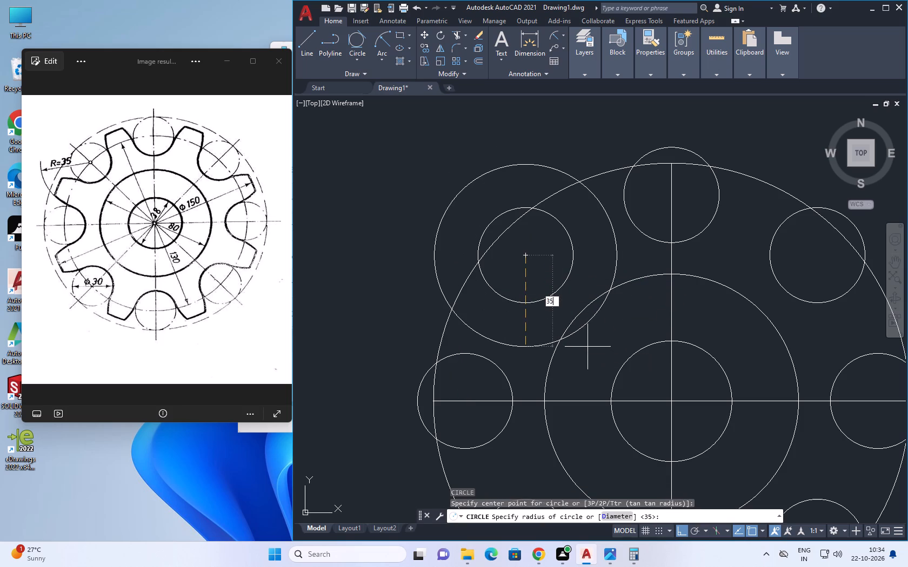
Draw a circle of radius 35 mm centered on the left tooth-gap circle.
key(space)
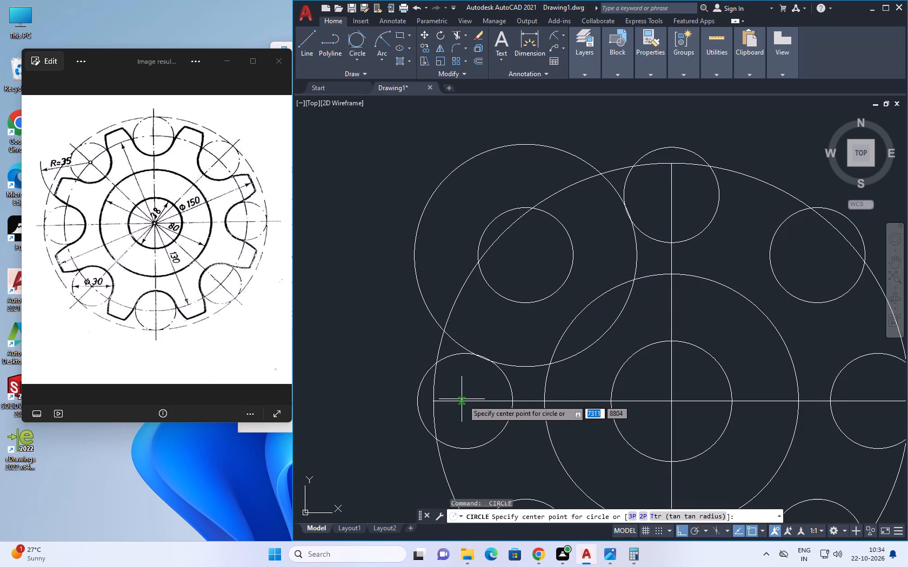
click(468, 401)
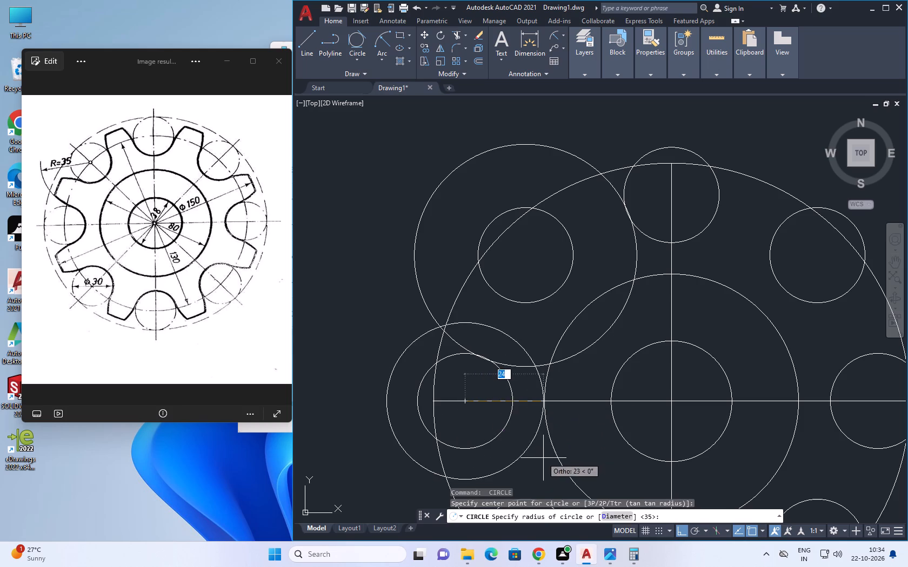
middle_drag(545, 448, 547, 400)
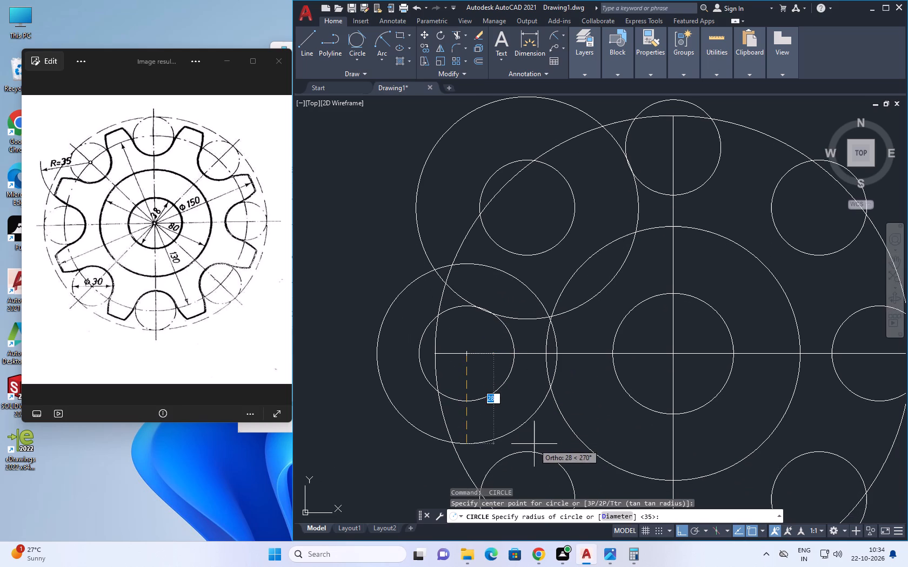
text(35)
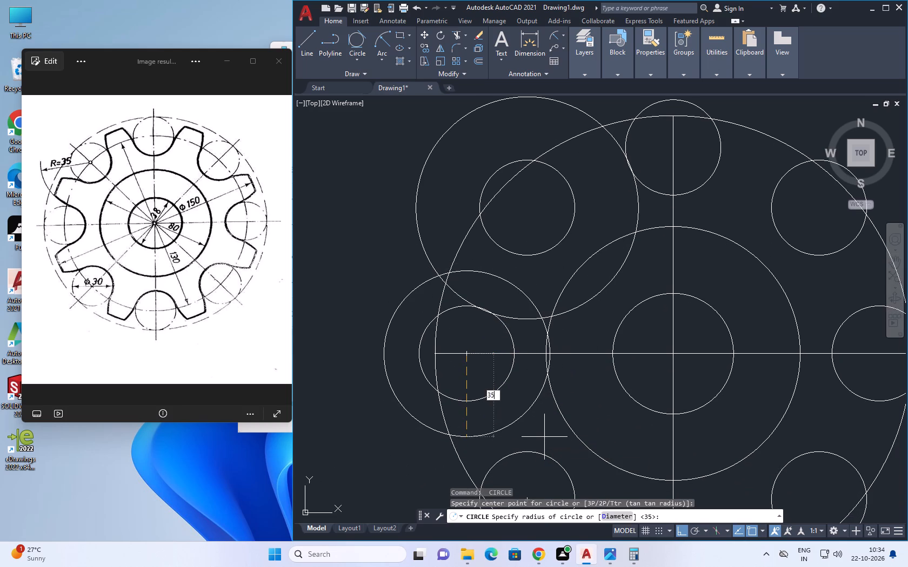
key(Return)
Trim the two 35 mm radius circles where they extend outside the 150 mm outer circle.
middle_drag(466, 252, 467, 251)
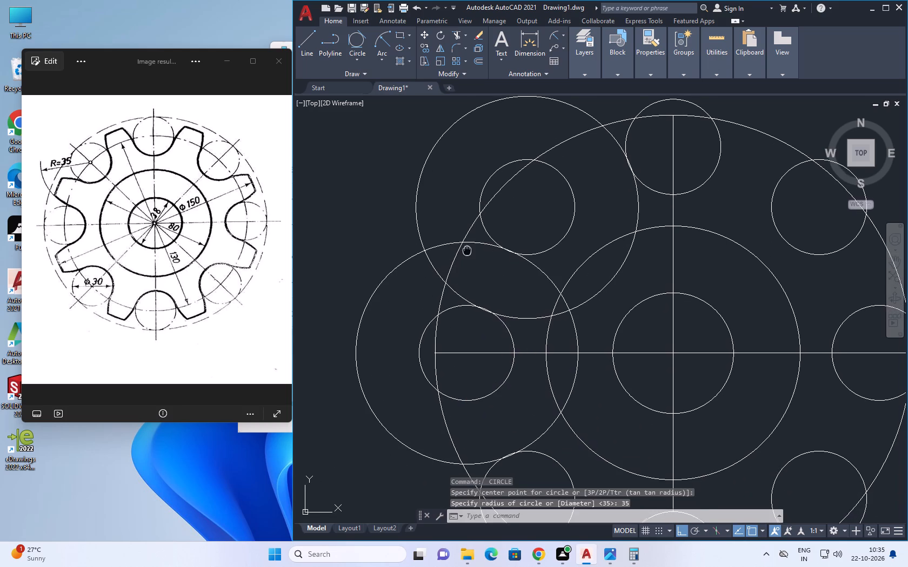
middle_drag(467, 251, 466, 244)
middle_drag(457, 247, 411, 266)
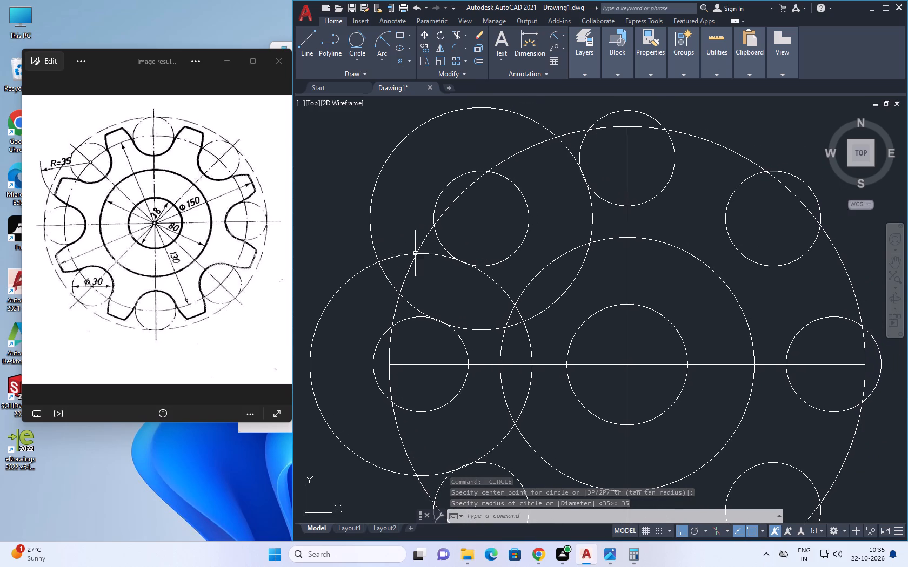
scroll(387, 232, up, 1)
middle_drag(390, 238, 443, 276)
key(t)
key(r)
key(space)
key(space)
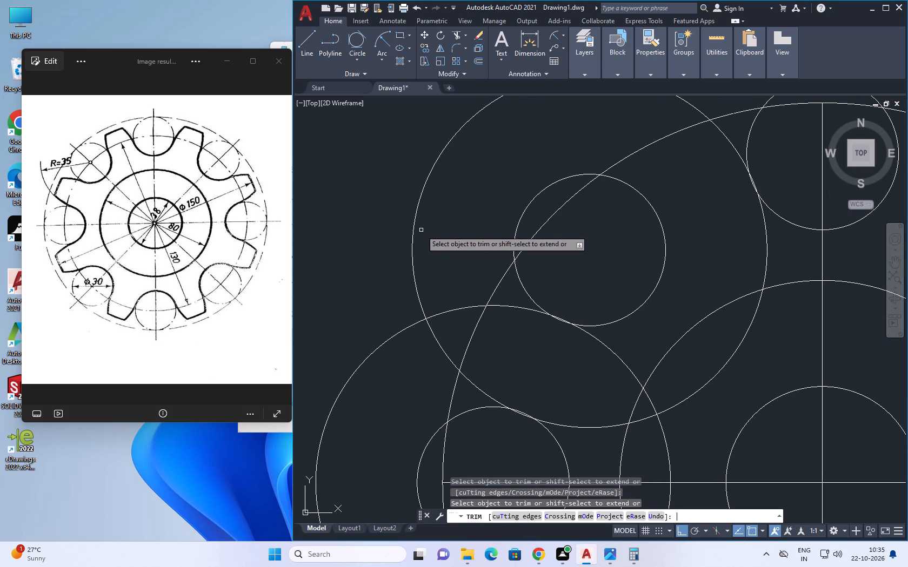
click(418, 229)
click(379, 188)
scroll(440, 293, down, 2)
middle_drag(444, 292, 501, 187)
drag(458, 249, 437, 240)
click(410, 220)
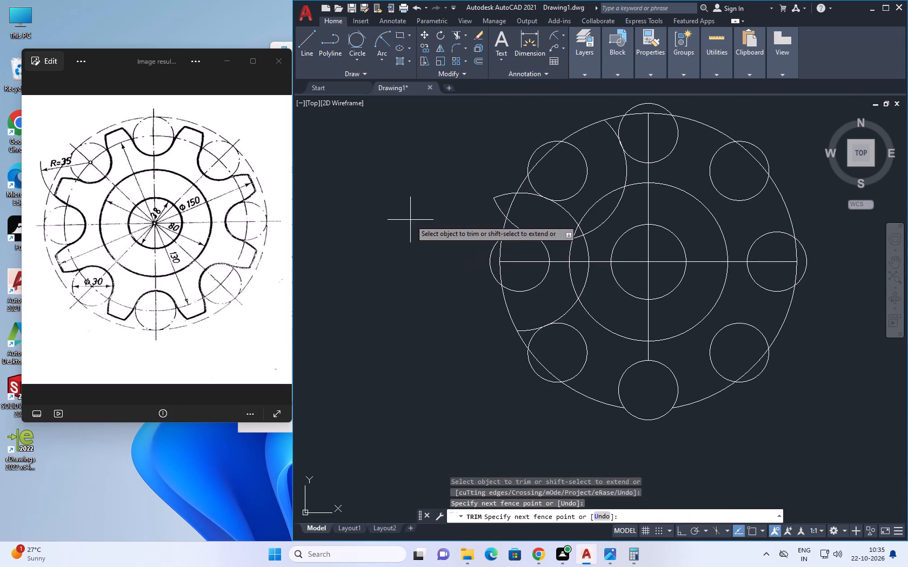
scroll(503, 205, up, 3)
click(498, 201)
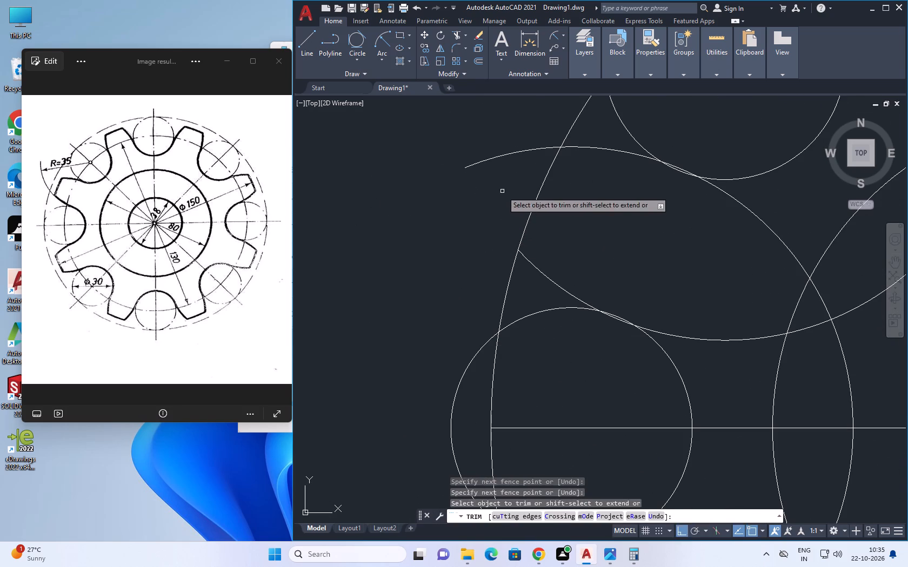
drag(502, 191, 502, 179)
click(496, 143)
Trim both 35 mm radius arcs between the tooth-gap circles and the 80 mm hub circle.
scroll(468, 283, down, 3)
middle_drag(458, 279, 458, 274)
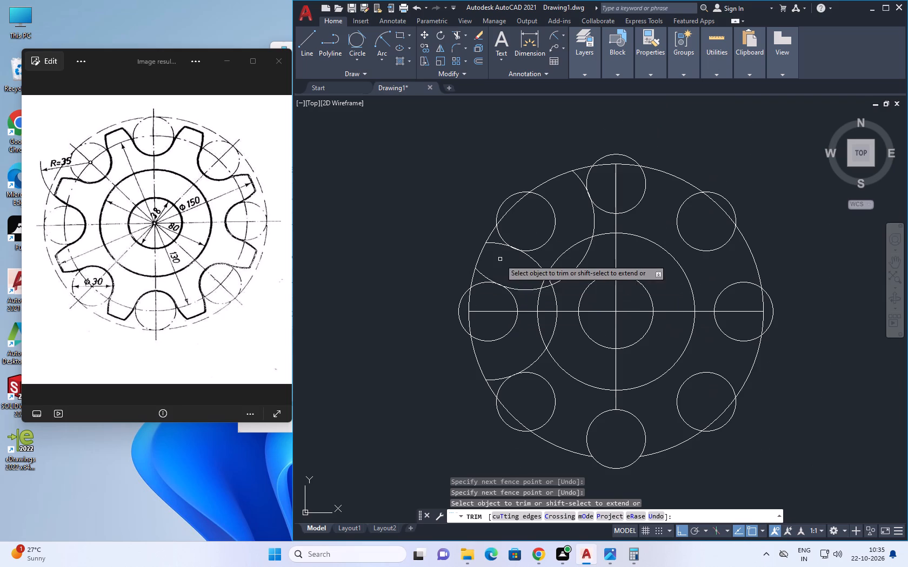
scroll(519, 293, up, 2)
middle_drag(519, 296, 526, 328)
drag(536, 332, 536, 312)
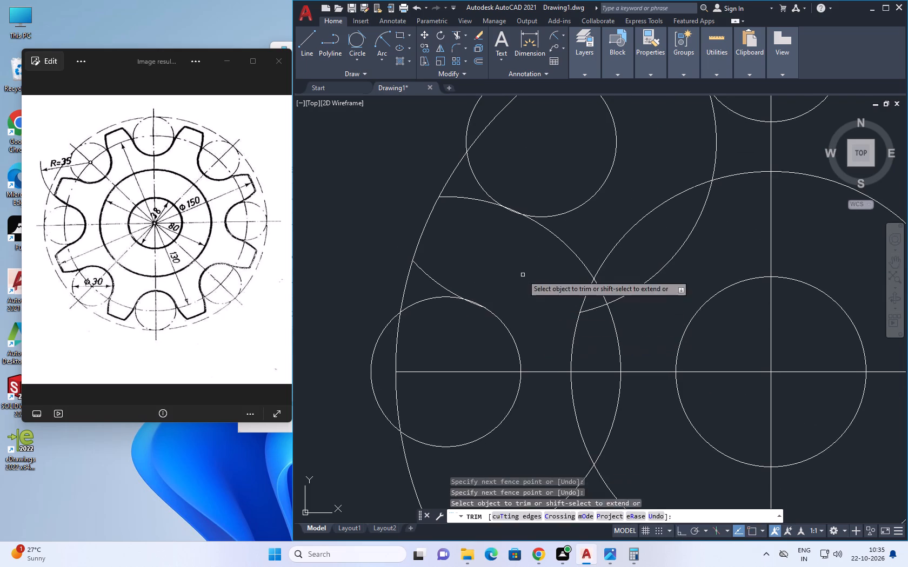
click(523, 275)
click(569, 233)
key(Escape)
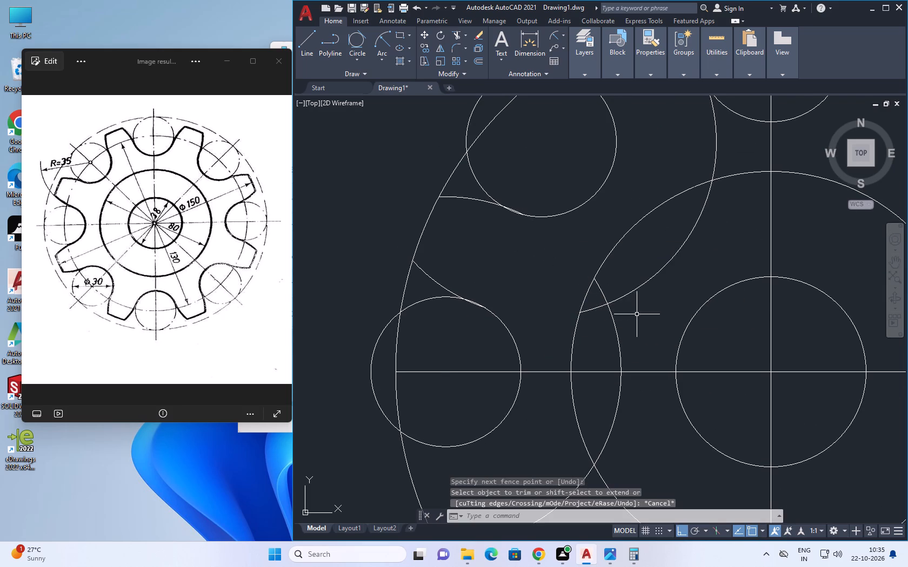
Erase the two leftover 35 mm radius arc pieces crossing the 80 mm hub circle.
drag(637, 318, 625, 312)
click(602, 291)
key(Delete)
Trim the short ends of both tooth flank arcs that run inside the upper-left and left tooth-gap circles.
scroll(486, 182, up, 3)
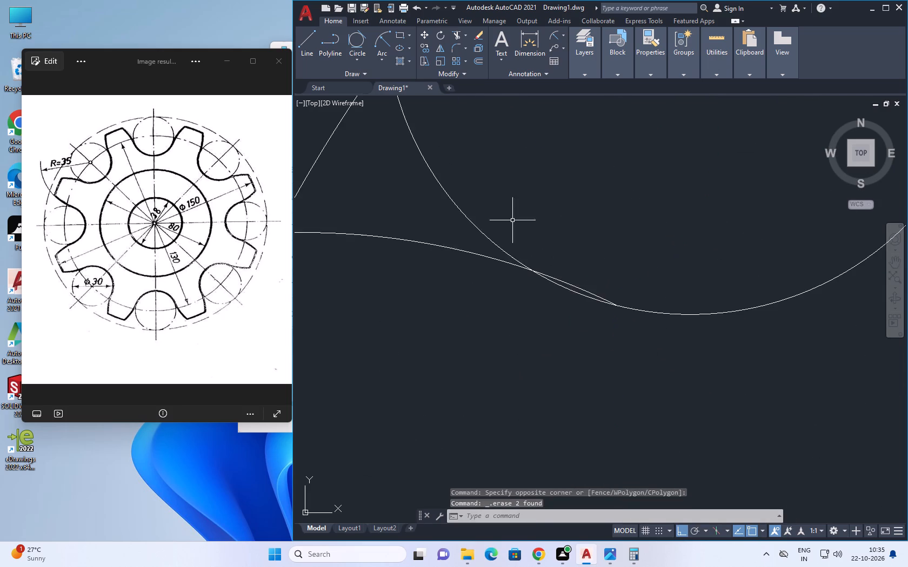
scroll(586, 292, up, 1)
middle_drag(585, 292, 610, 276)
scroll(606, 278, down, 4)
scroll(610, 271, up, 3)
middle_drag(607, 276, 638, 285)
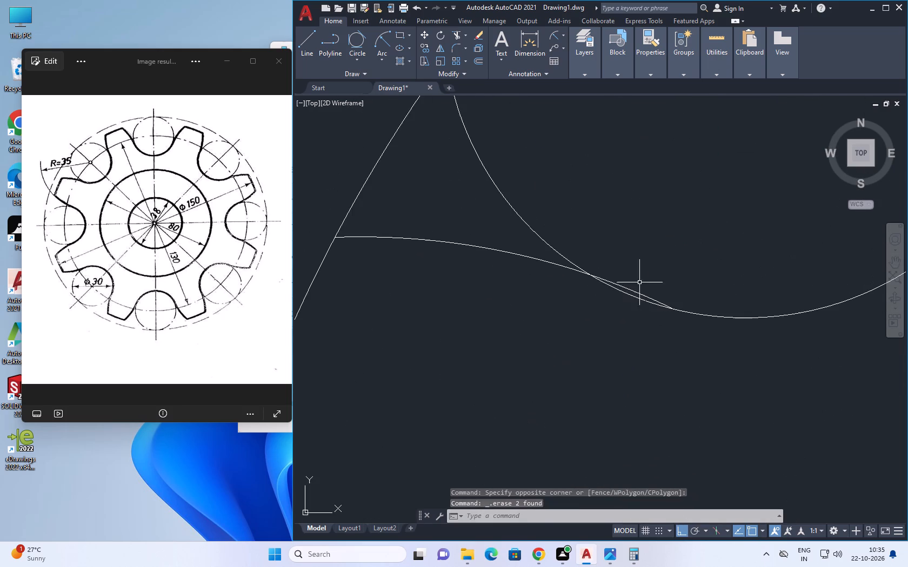
middle_drag(601, 280, 629, 292)
scroll(634, 292, up, 1)
middle_click(634, 293)
key(t)
key(r)
key(space)
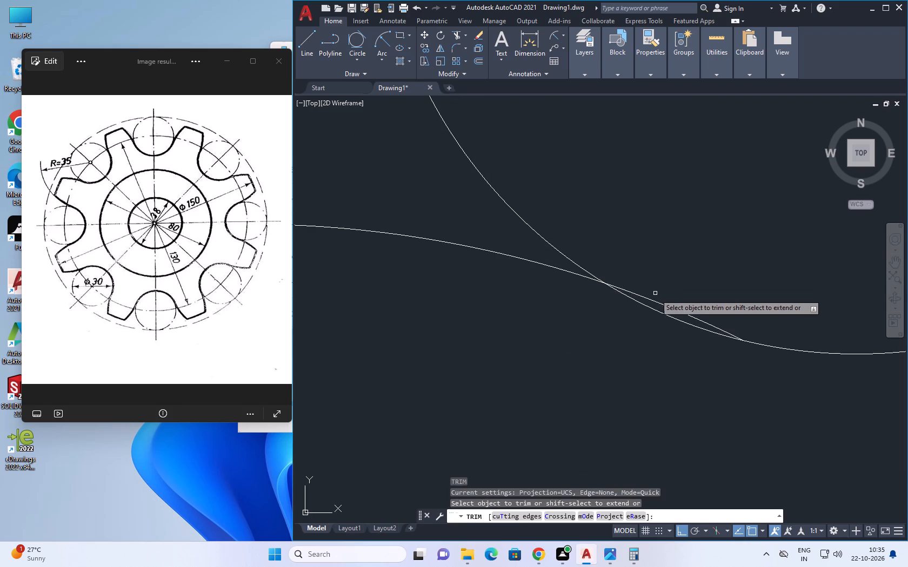
key(space)
click(657, 301)
scroll(596, 323, up, 1)
scroll(577, 338, down, 4)
middle_drag(580, 327, 635, 198)
scroll(600, 364, up, 4)
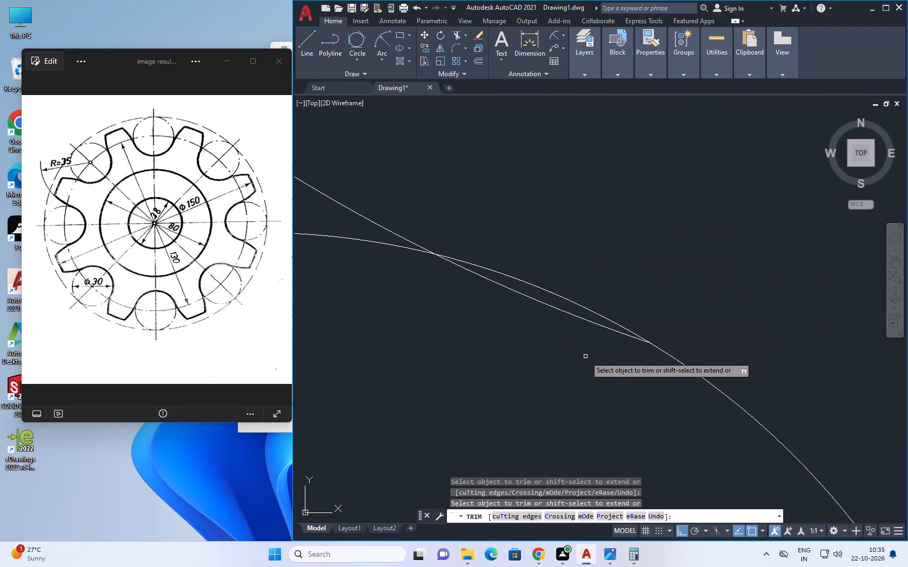
click(564, 314)
Trim the outer circle between the tooth's upper flank and the upper-left tooth-gap circle.
scroll(574, 333, down, 5)
middle_drag(574, 333, 636, 327)
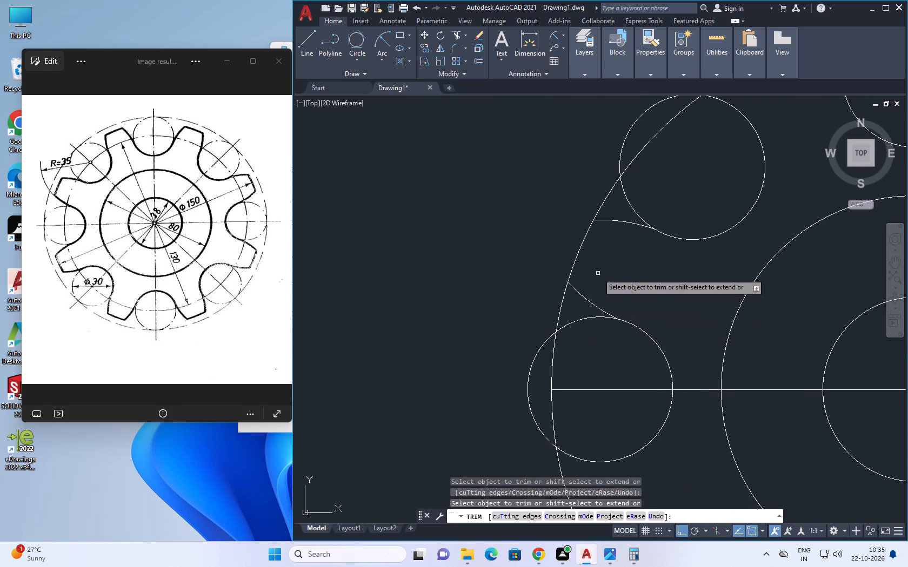
scroll(576, 243, up, 2)
middle_drag(576, 262, 573, 300)
drag(642, 192, 632, 182)
click(620, 171)
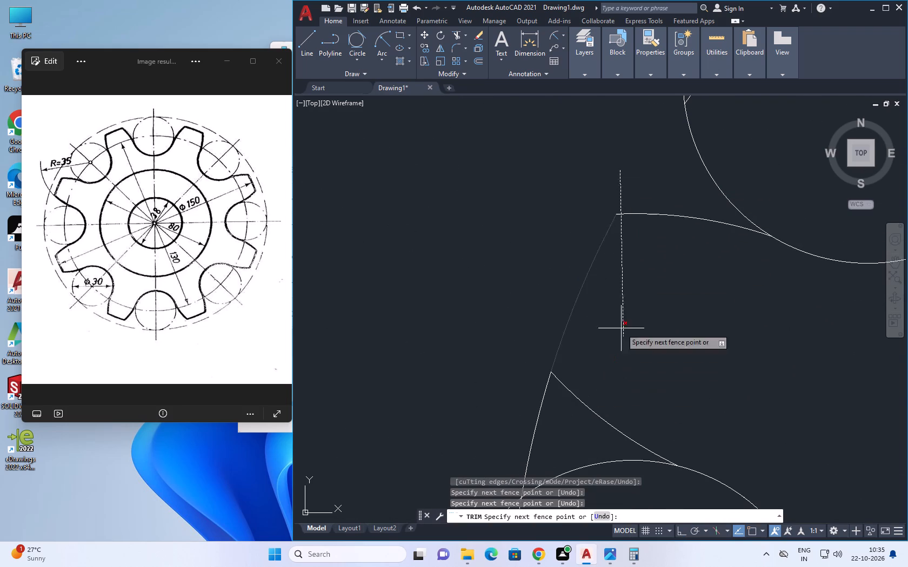
key(Escape)
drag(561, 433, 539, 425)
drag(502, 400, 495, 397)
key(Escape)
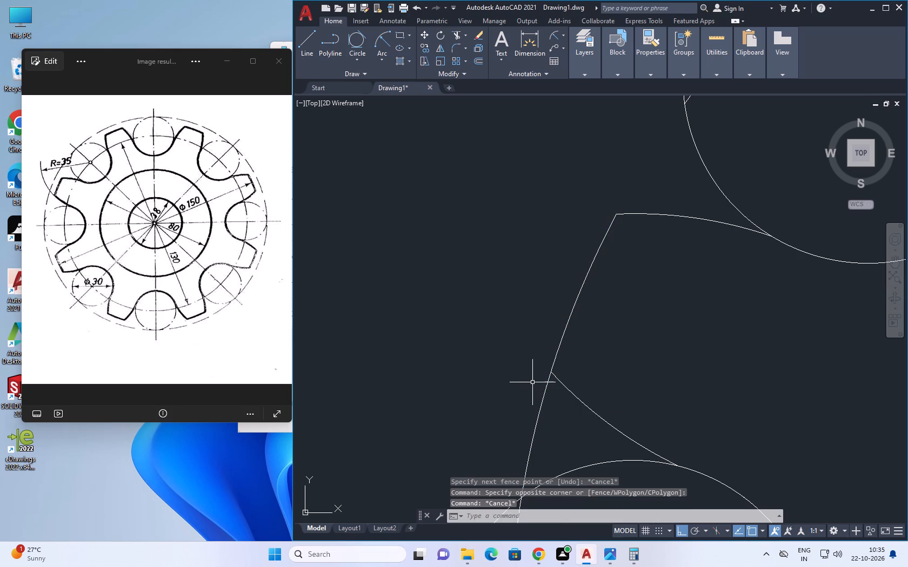
Trim the outer circle between the tooth's lower flank and the left tooth-gap circle.
key(t)
key(r)
key(space)
key(space)
drag(564, 433, 523, 409)
click(468, 373)
key(Escape)
key(Escape)
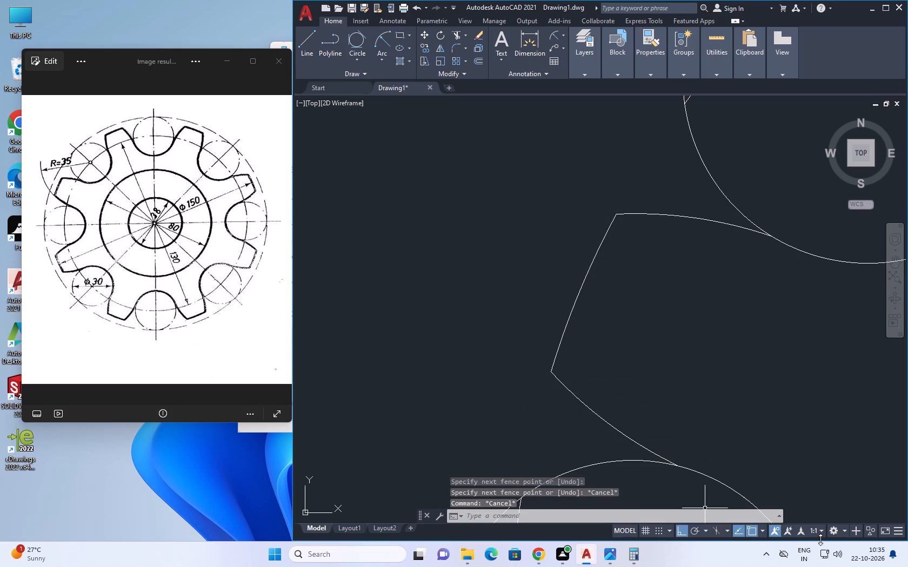
Turn on the workspace label display in the status bar.
click(844, 531)
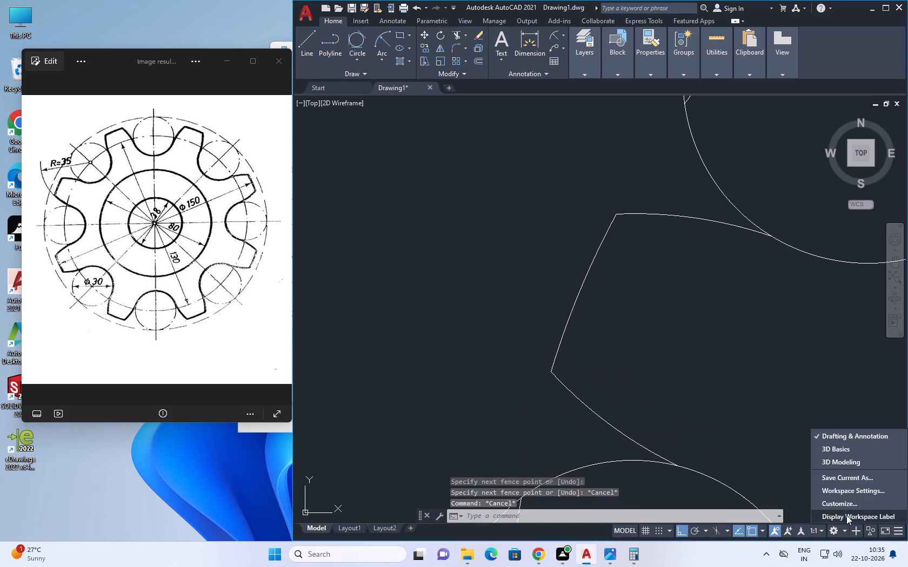
click(847, 516)
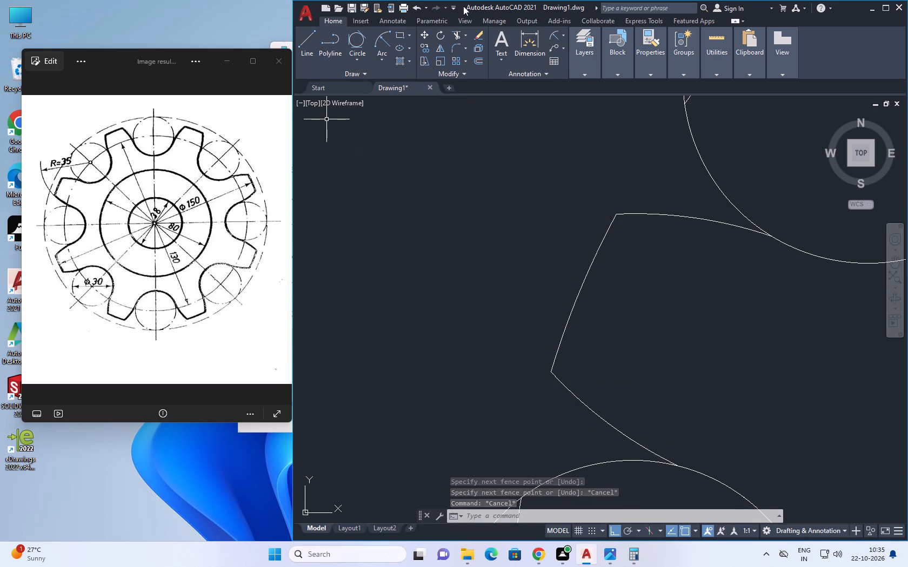
Maximize the drawing application's window.
double_click(483, 9)
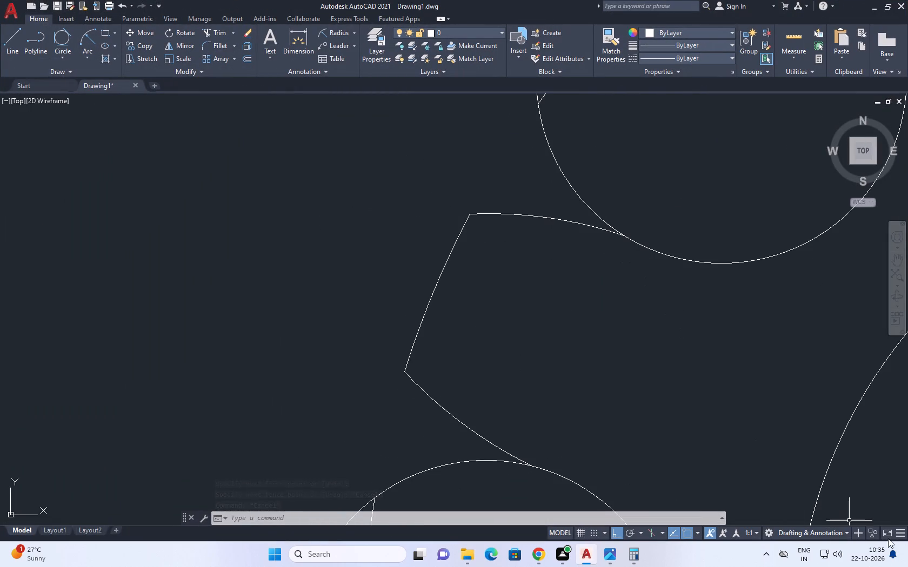
Look through the Customize User Interface dialog from the workspace settings and close it.
click(896, 533)
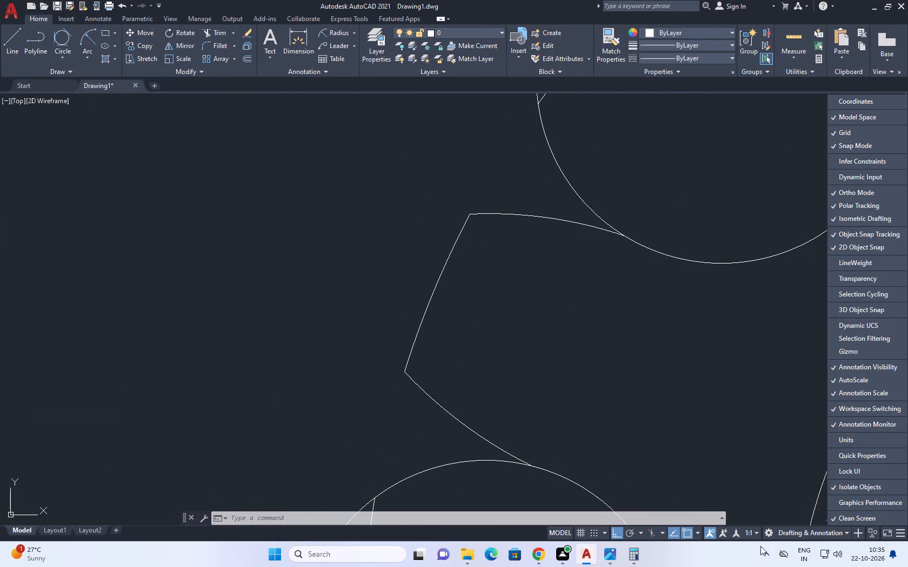
double_click(766, 535)
click(766, 534)
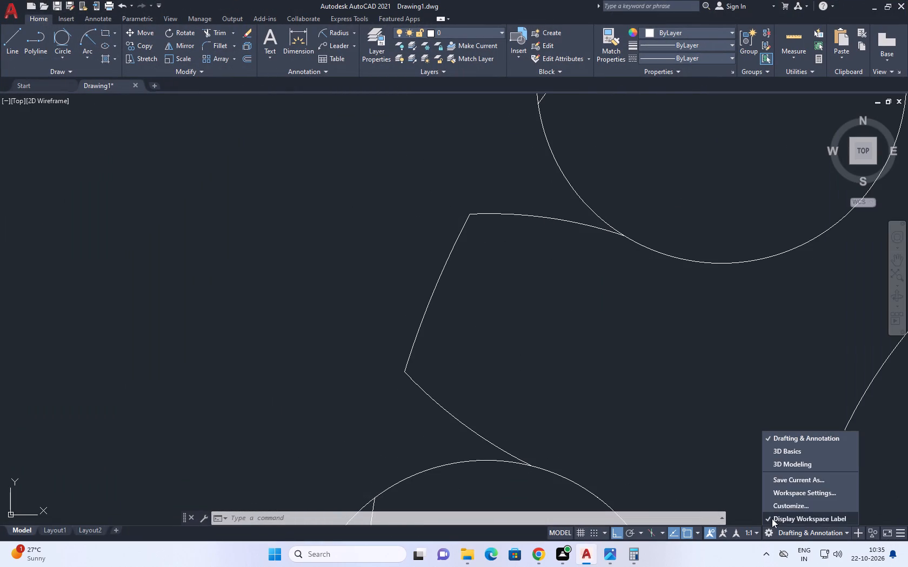
click(780, 506)
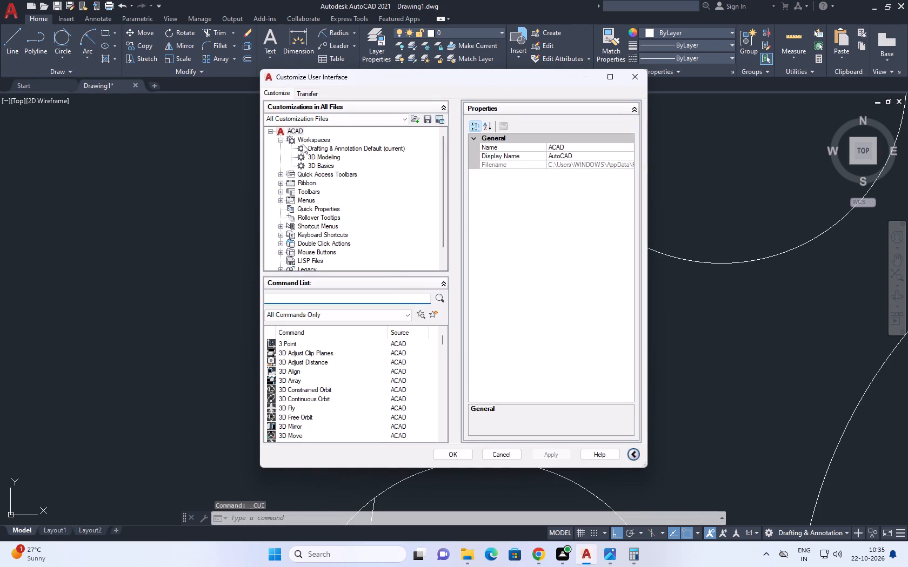
click(301, 96)
click(276, 97)
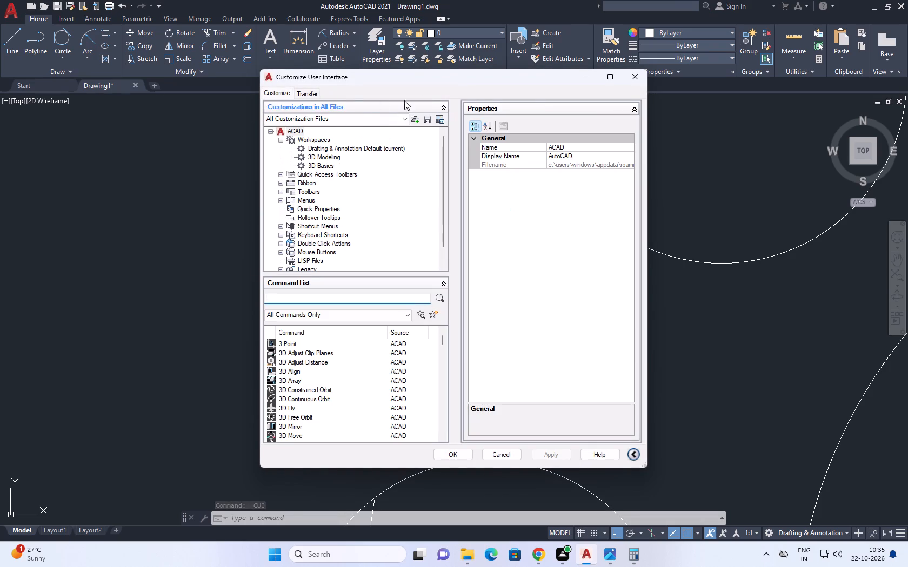
click(633, 76)
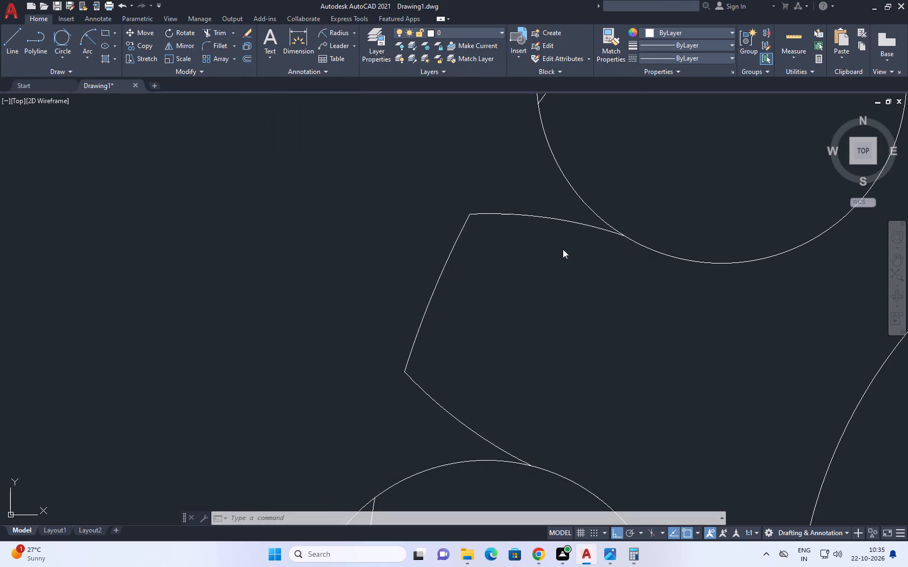
Open the Visual Styles Manager to view the display settings, and close it.
key(d)
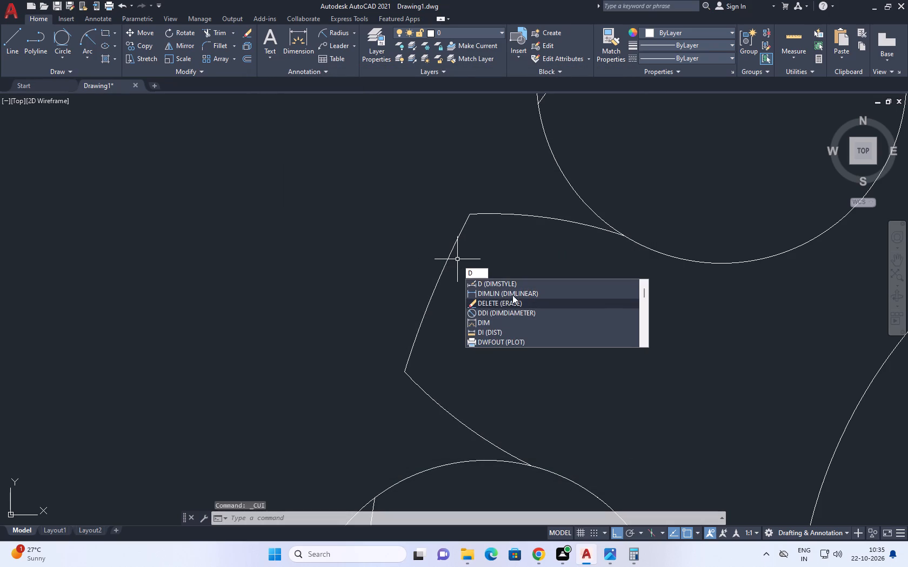
key(i)
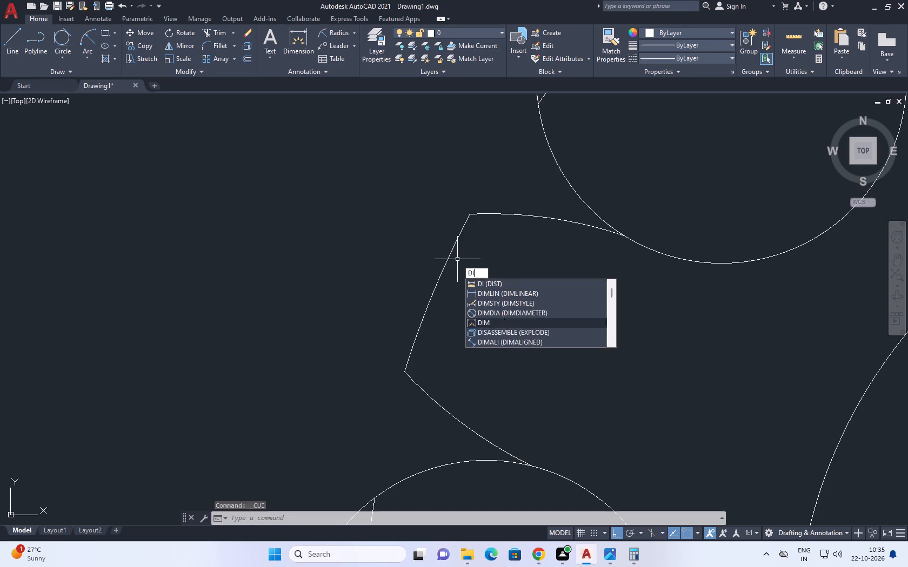
key(s)
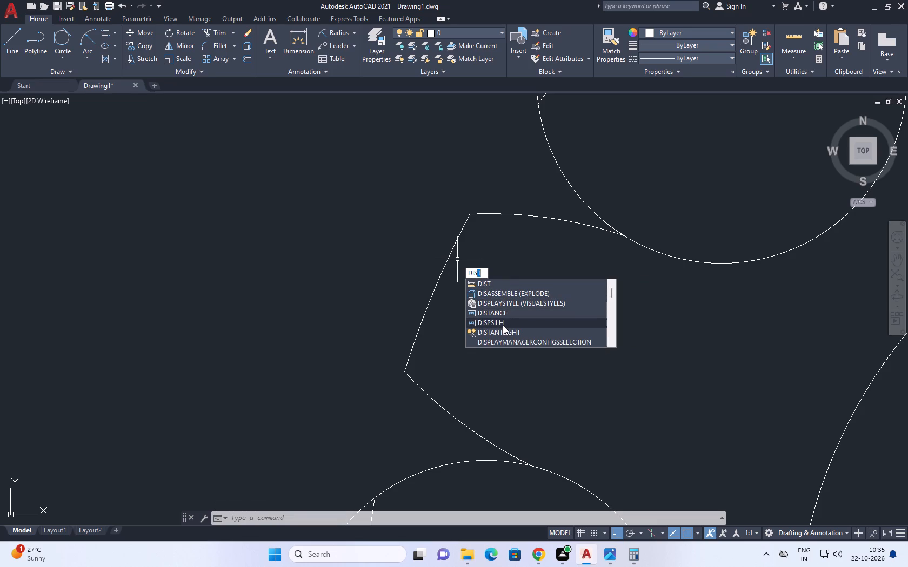
key(p)
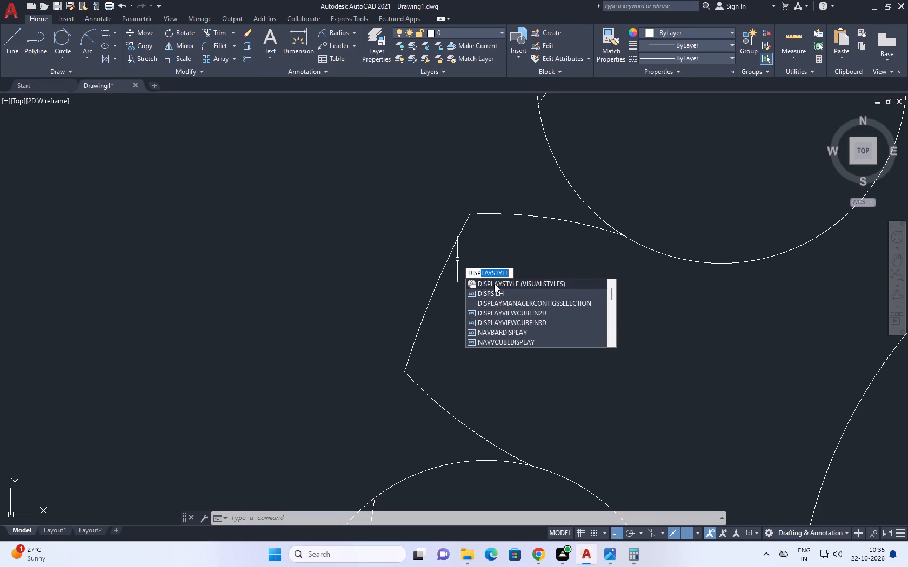
click(494, 283)
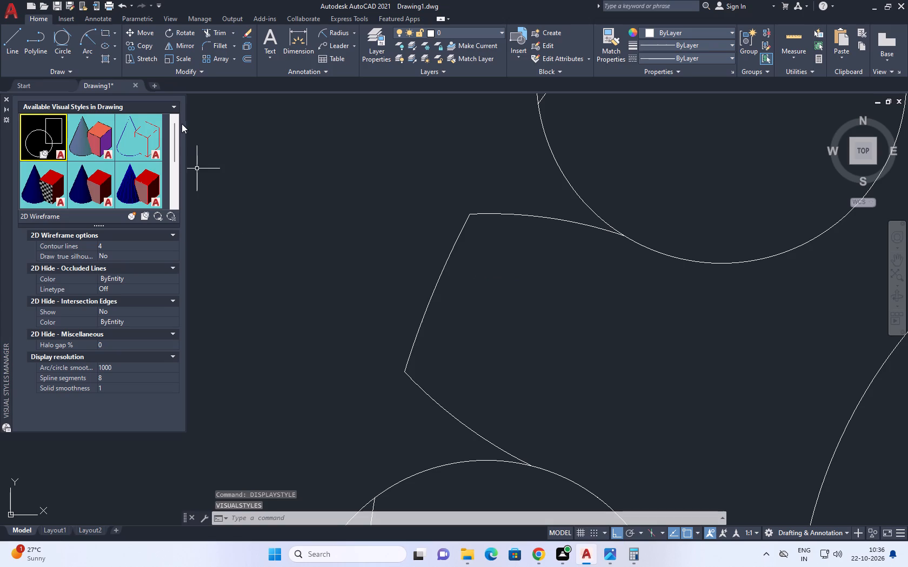
key(Escape)
click(6, 103)
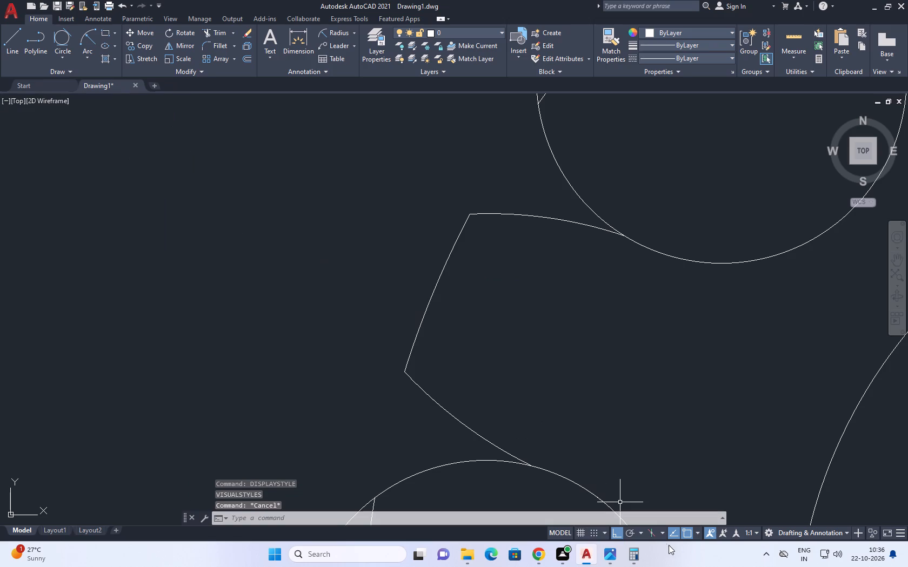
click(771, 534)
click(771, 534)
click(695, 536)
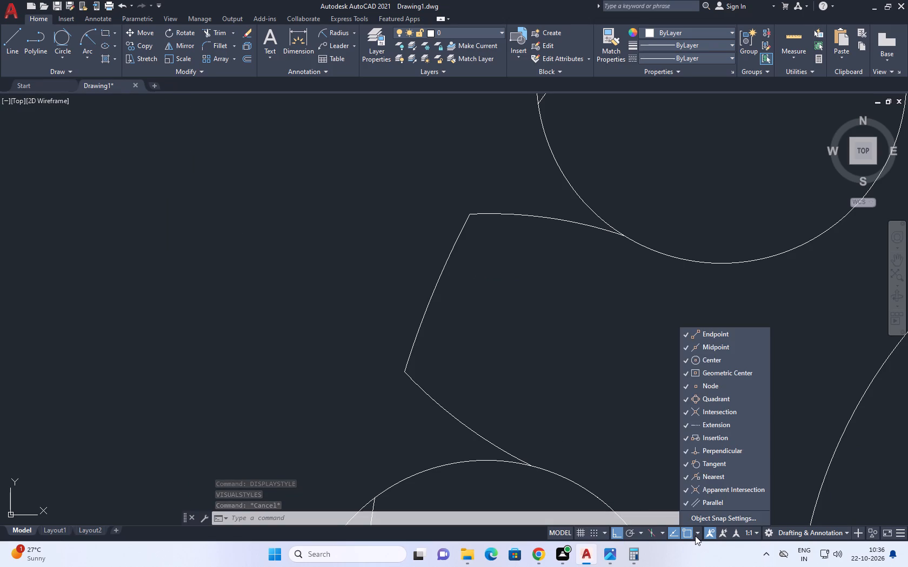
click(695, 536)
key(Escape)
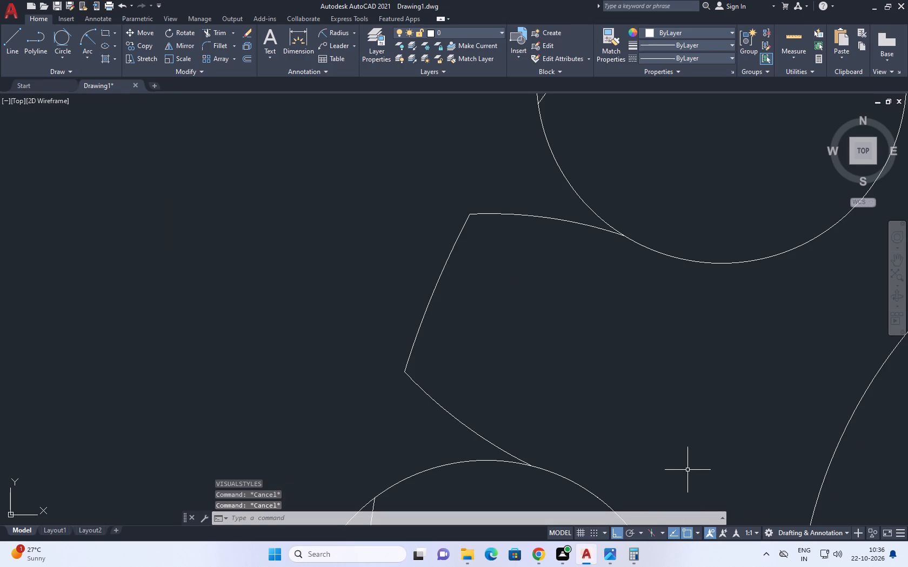
Open the Visual Styles Manager to view the 2D Wireframe display settings, and close it.
key(d)
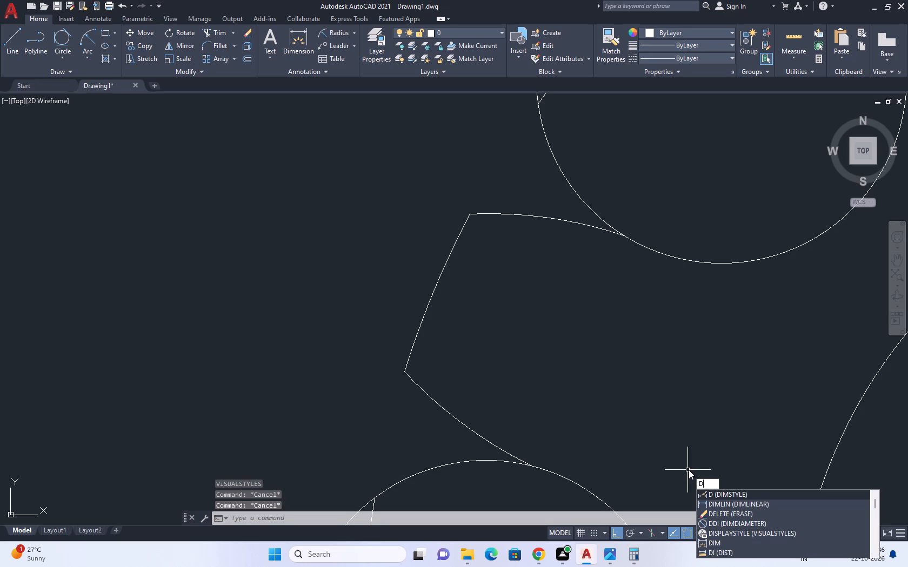
text(isplay)
key(space)
key(Escape)
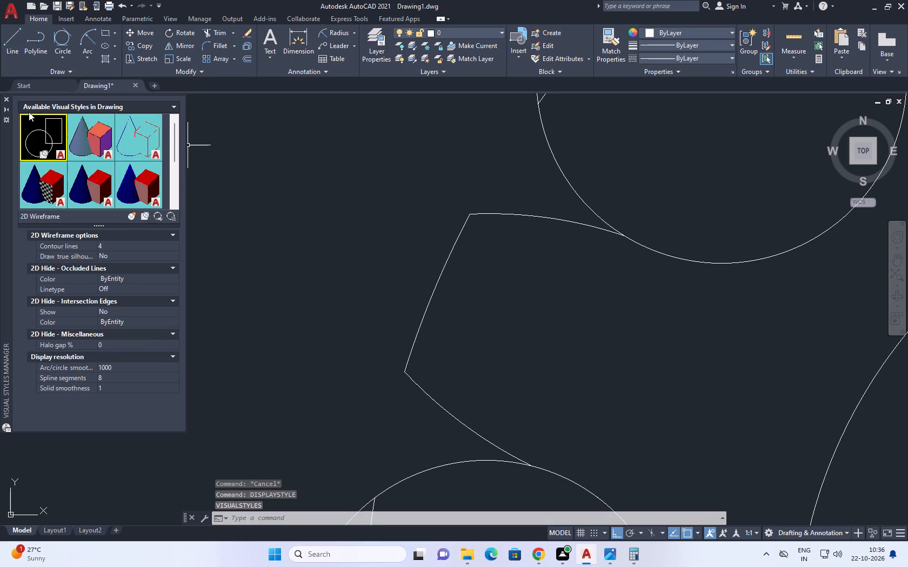
click(5, 100)
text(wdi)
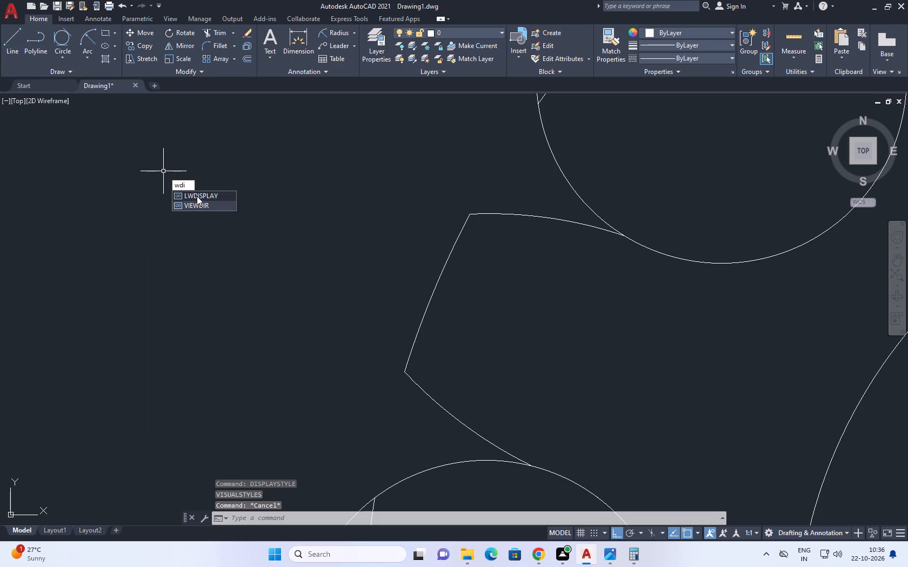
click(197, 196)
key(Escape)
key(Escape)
Trim away the piece of the outer circle that lies inside the upper-left tooth-gap circle.
middle_drag(482, 332, 417, 306)
scroll(482, 332, down, 2)
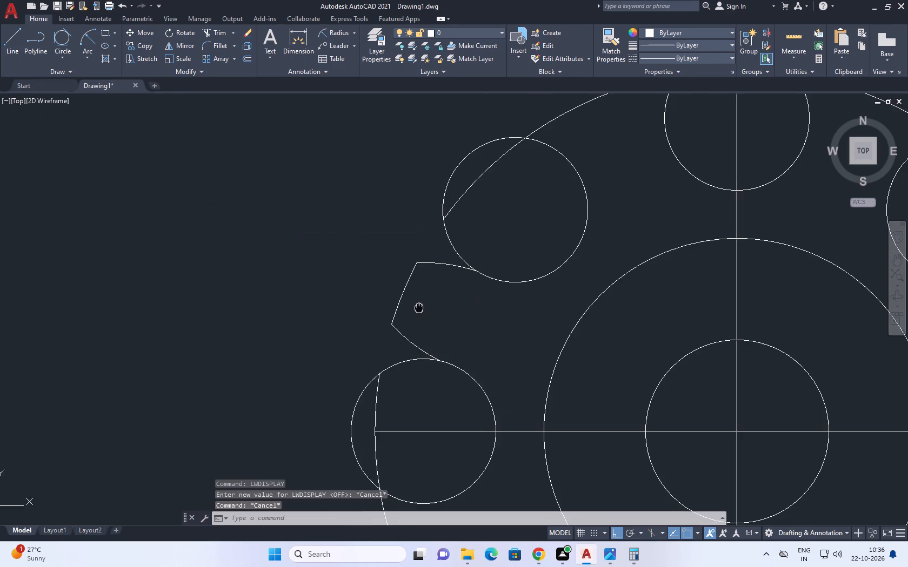
middle_drag(374, 375, 398, 295)
scroll(385, 330, down, 1)
scroll(460, 267, up, 2)
middle_drag(459, 269, 456, 287)
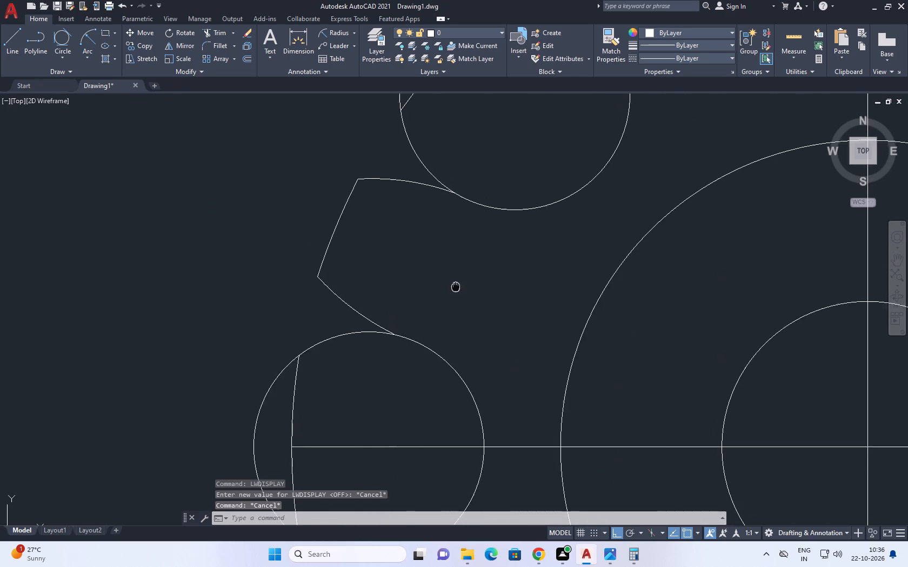
middle_drag(456, 287, 457, 291)
middle_drag(347, 358, 400, 318)
scroll(392, 324, down, 3)
middle_drag(423, 281, 403, 305)
scroll(411, 295, down, 1)
scroll(397, 290, up, 2)
middle_drag(397, 294, 397, 298)
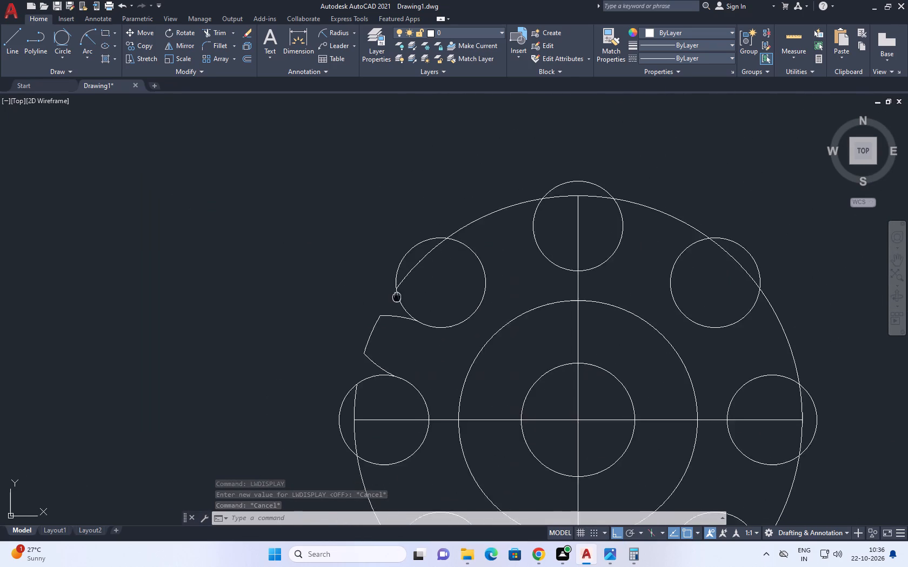
scroll(397, 298, up, 1)
middle_drag(397, 298, 397, 307)
key(Escape)
key(t)
key(r)
key(space)
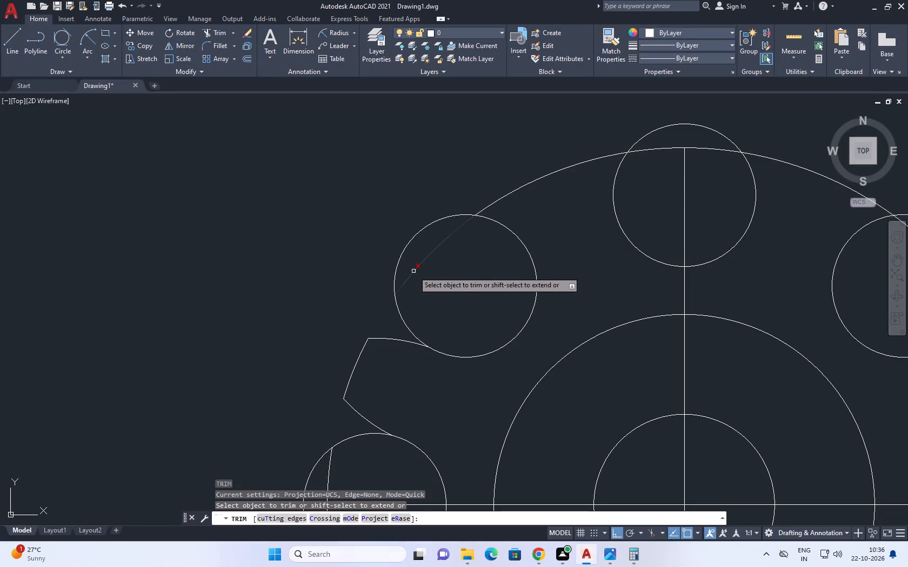
click(413, 271)
Trim away the outer-circle arc and the horizontal centre line portion inside the leftmost tooth-gap circle.
scroll(386, 350, down, 2)
middle_drag(388, 348, 438, 257)
scroll(405, 336, up, 2)
drag(442, 341, 437, 329)
click(418, 287)
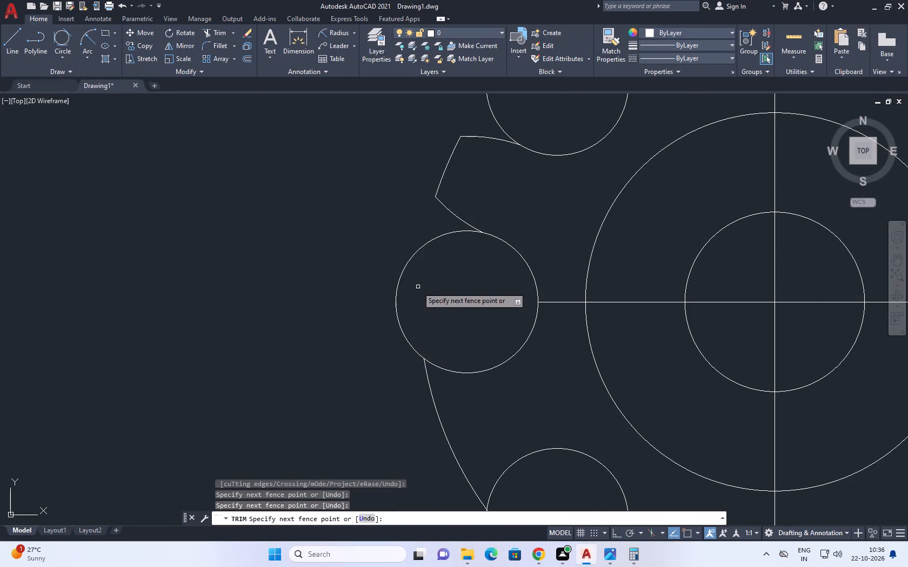
key(Escape)
scroll(476, 279, down, 2)
middle_drag(473, 279, 467, 294)
scroll(486, 231, up, 3)
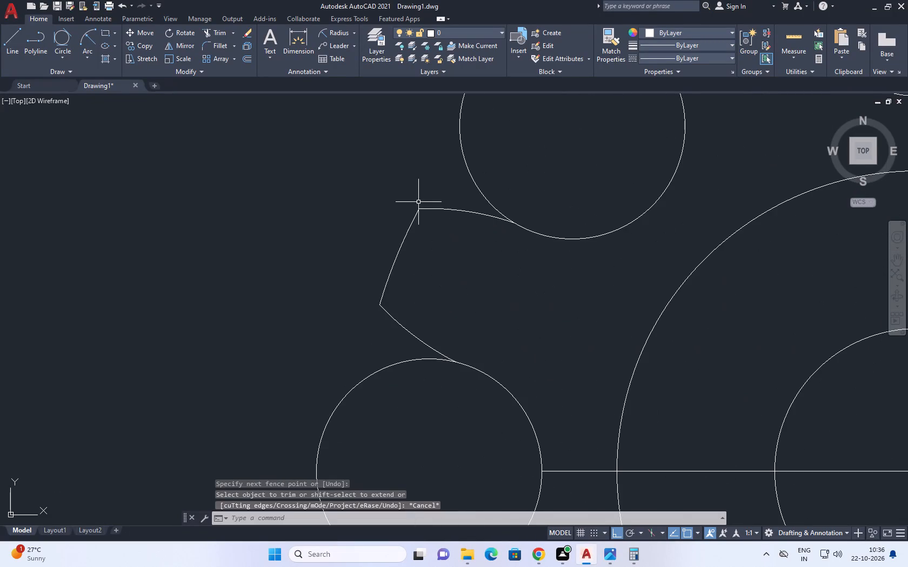
key(Escape)
key(Escape)
Arrange the drawing window and the gear reference image side by side, and return to the drawing.
double_click(530, 11)
drag(480, 6, 479, 12)
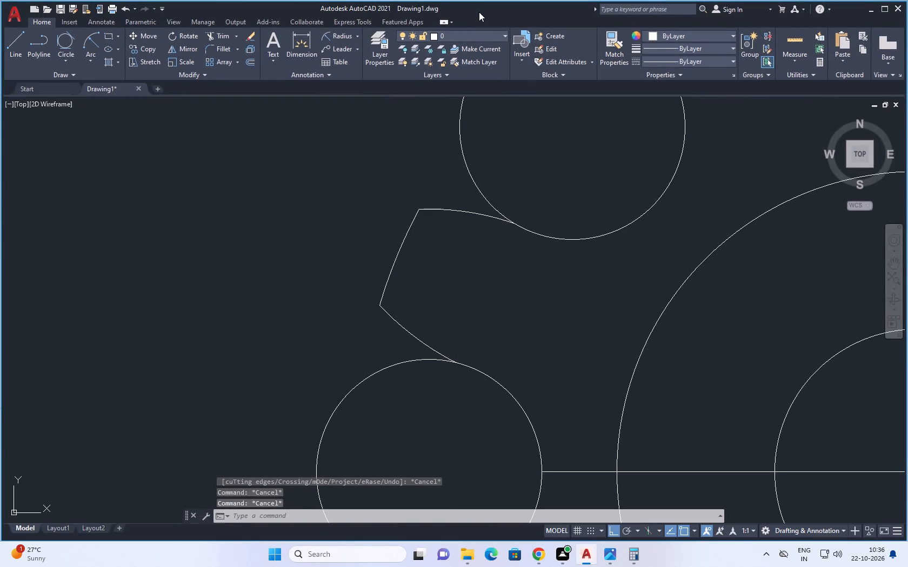
drag(479, 12, 424, 58)
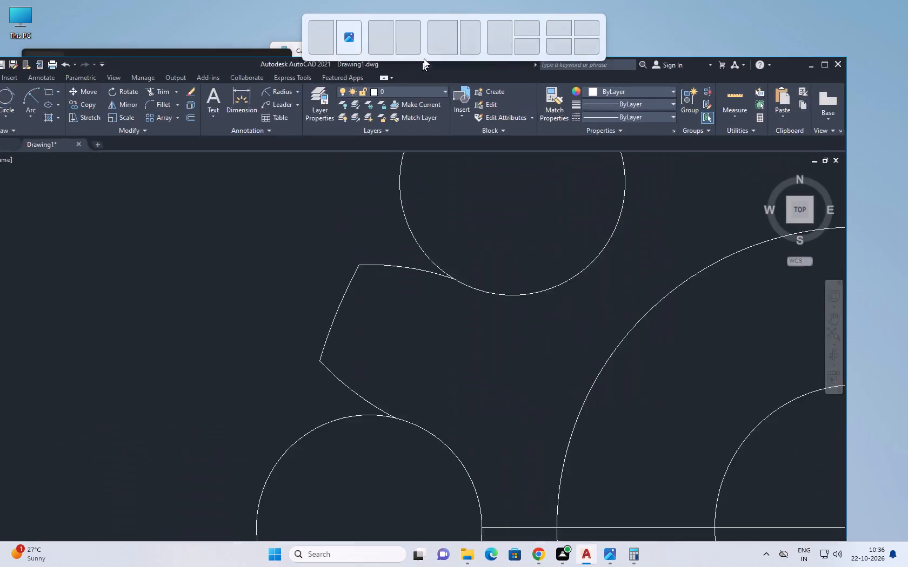
drag(424, 58, 433, 33)
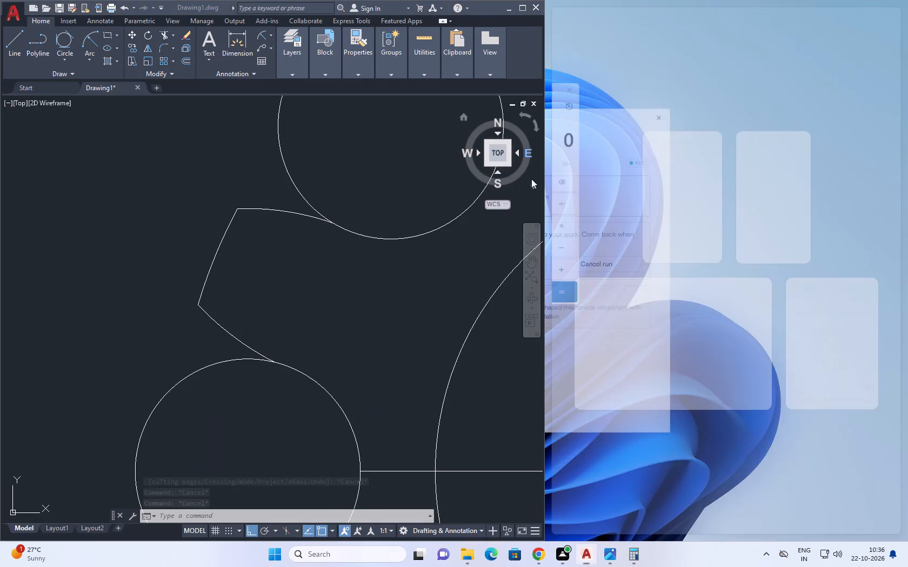
click(706, 191)
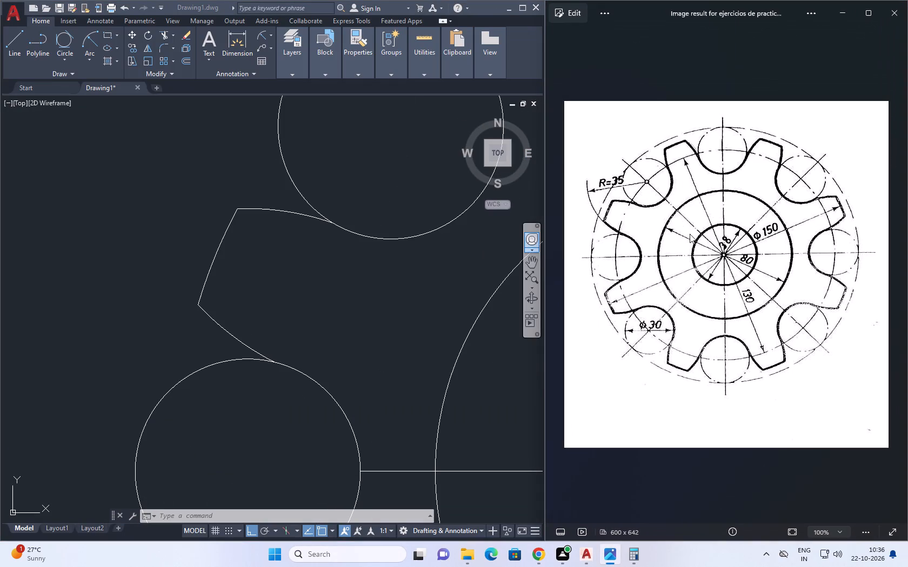
middle_drag(731, 272, 742, 286)
scroll(738, 282, down, 1)
click(375, 285)
Examine the first tooth's upper tip corner and the flank's junction with the gap circle beside the reference image.
middle_drag(368, 302, 363, 309)
scroll(367, 302, down, 2)
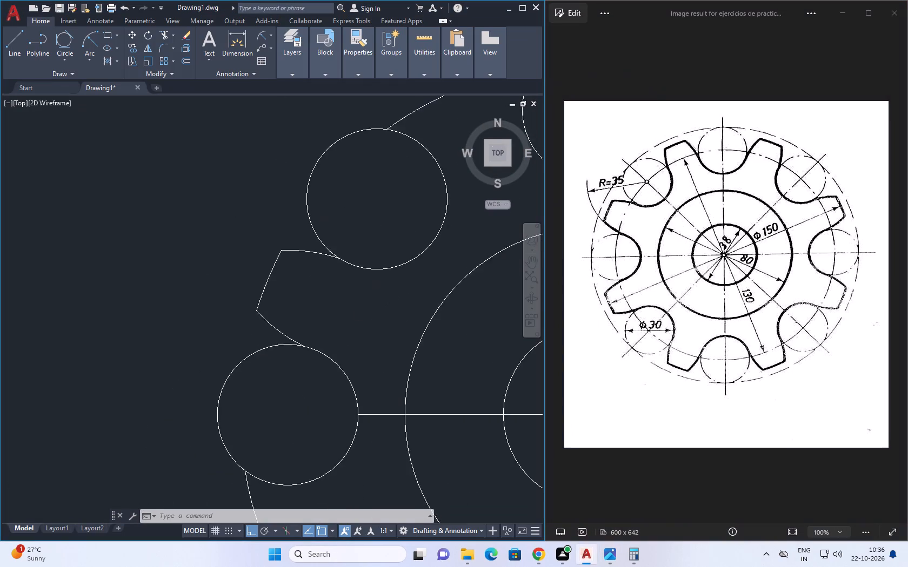
middle_drag(363, 309, 364, 316)
scroll(313, 282, up, 5)
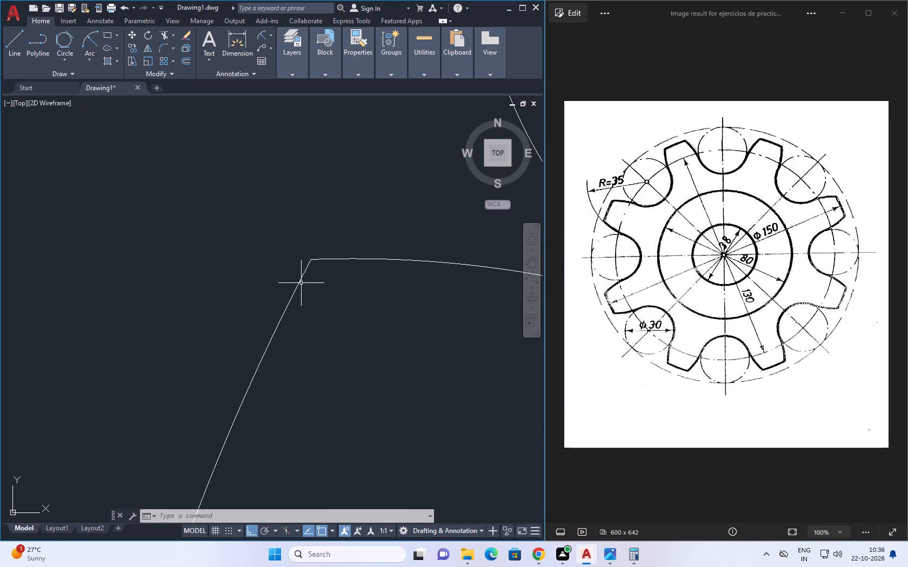
scroll(294, 282, down, 5)
middle_drag(292, 280, 269, 232)
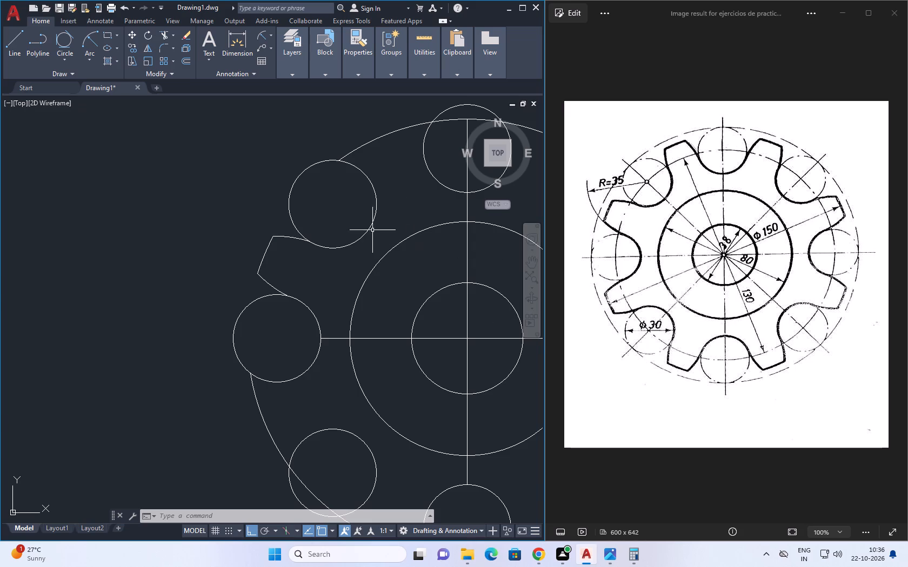
scroll(306, 239, up, 5)
scroll(356, 239, up, 3)
middle_drag(355, 246, 348, 269)
scroll(351, 268, down, 5)
scroll(375, 286, up, 2)
middle_drag(372, 288, 371, 292)
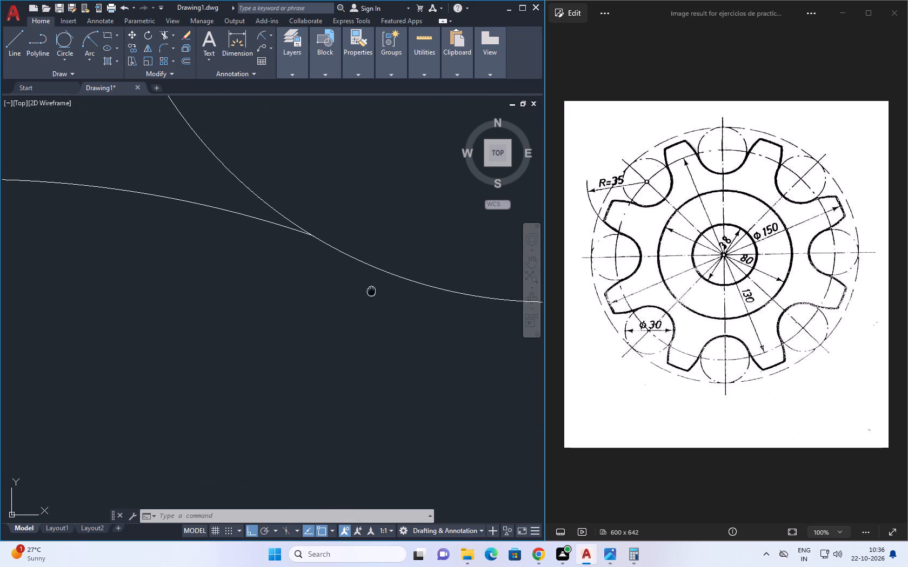
middle_drag(371, 292, 373, 321)
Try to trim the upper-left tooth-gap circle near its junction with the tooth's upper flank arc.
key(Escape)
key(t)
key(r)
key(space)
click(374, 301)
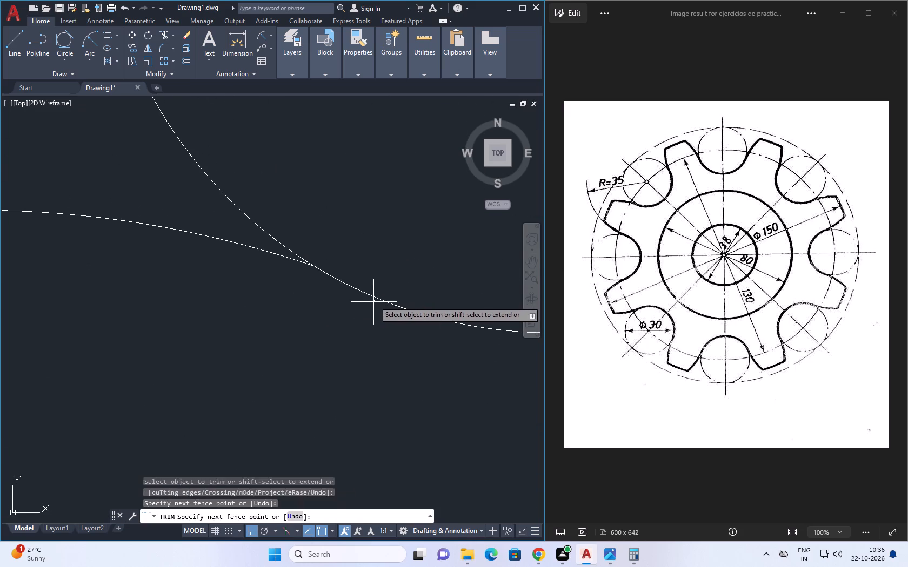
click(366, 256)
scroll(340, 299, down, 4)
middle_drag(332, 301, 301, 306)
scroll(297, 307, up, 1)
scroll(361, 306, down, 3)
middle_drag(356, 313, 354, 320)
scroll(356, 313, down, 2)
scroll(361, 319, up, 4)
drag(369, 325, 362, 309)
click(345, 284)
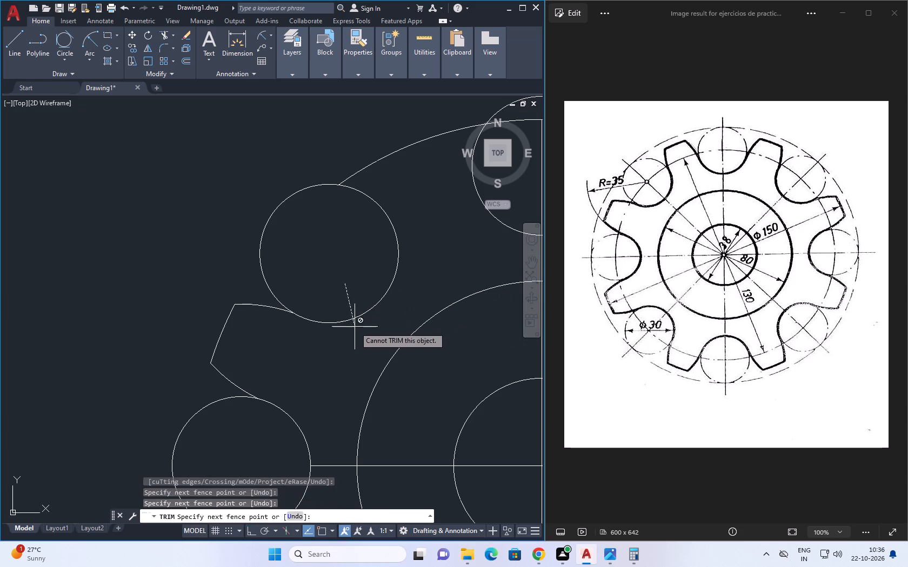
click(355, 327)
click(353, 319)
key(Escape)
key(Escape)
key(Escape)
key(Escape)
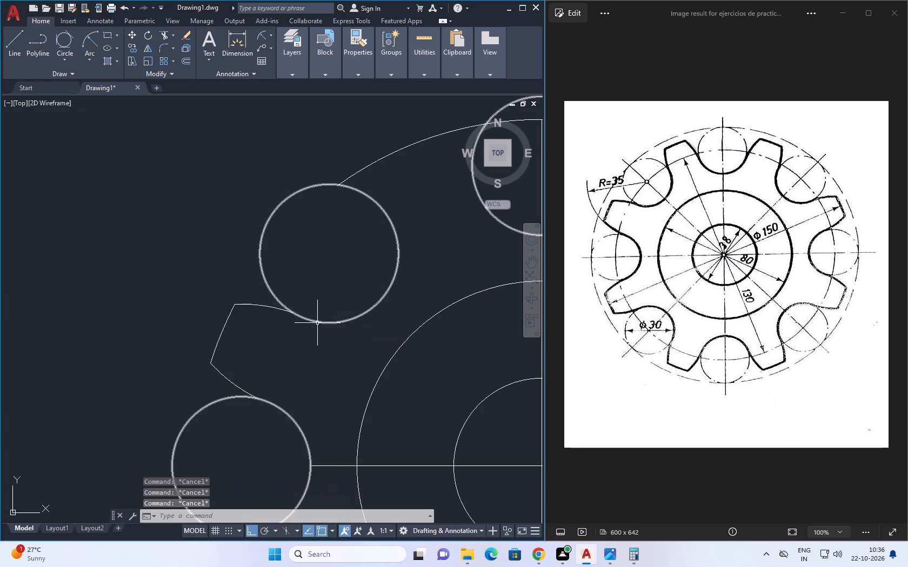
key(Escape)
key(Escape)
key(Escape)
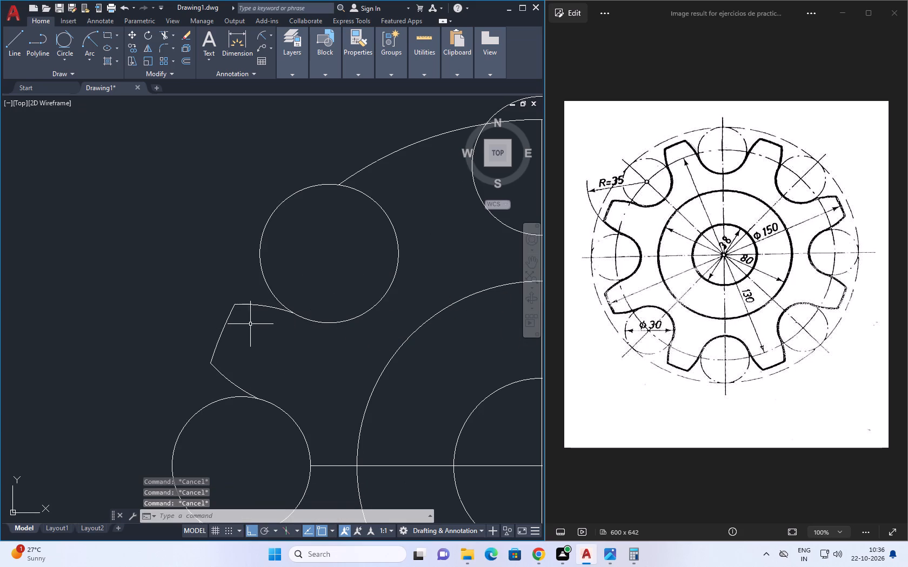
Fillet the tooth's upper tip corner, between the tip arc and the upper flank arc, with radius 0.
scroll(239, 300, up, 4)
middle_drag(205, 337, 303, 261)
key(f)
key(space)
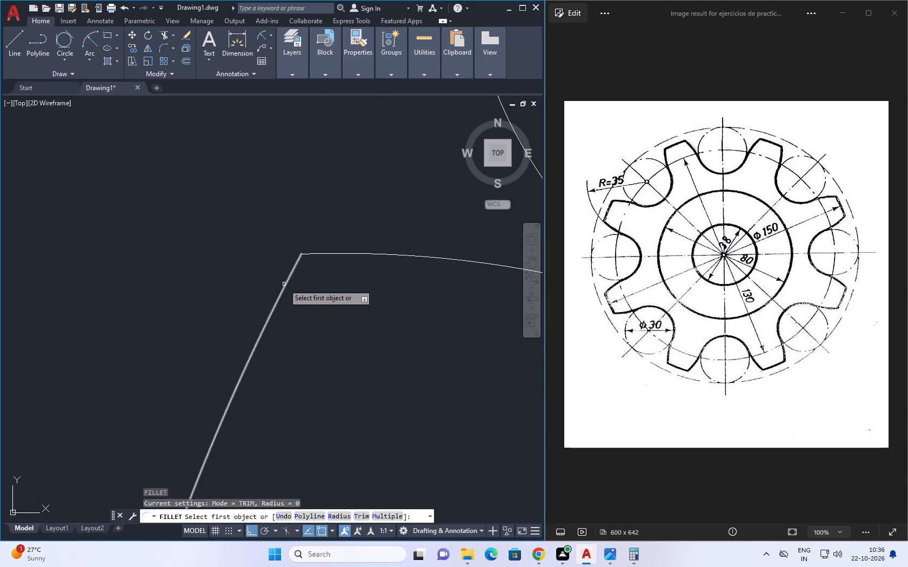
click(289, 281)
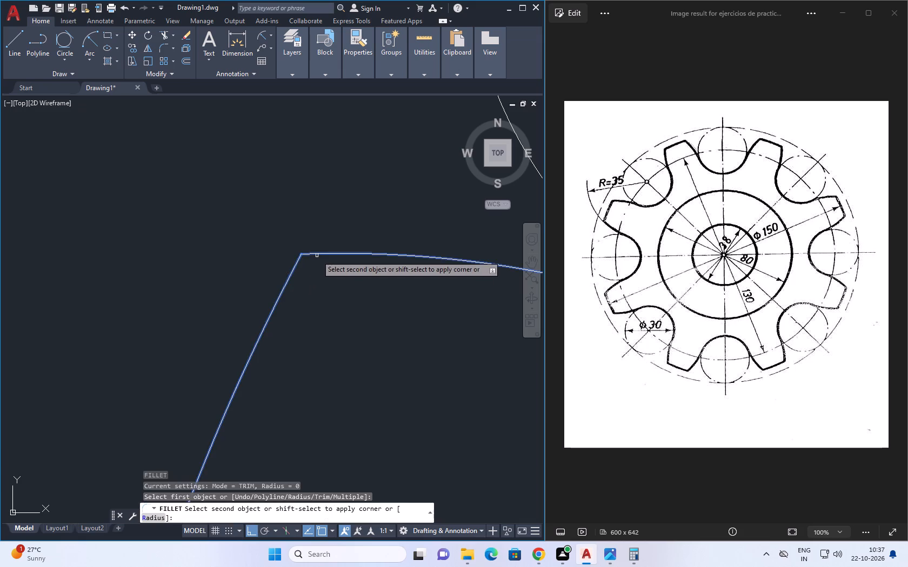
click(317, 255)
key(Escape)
Fillet the corner between the tooth's tip arc and upper flank arc with a 2.5 mm radius.
text(f)
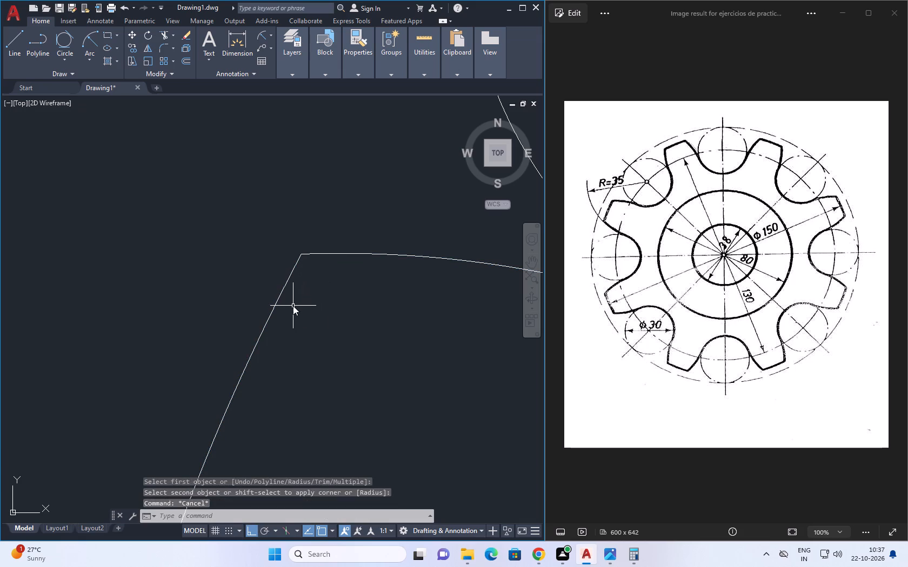
key(space)
text(r)
key(space)
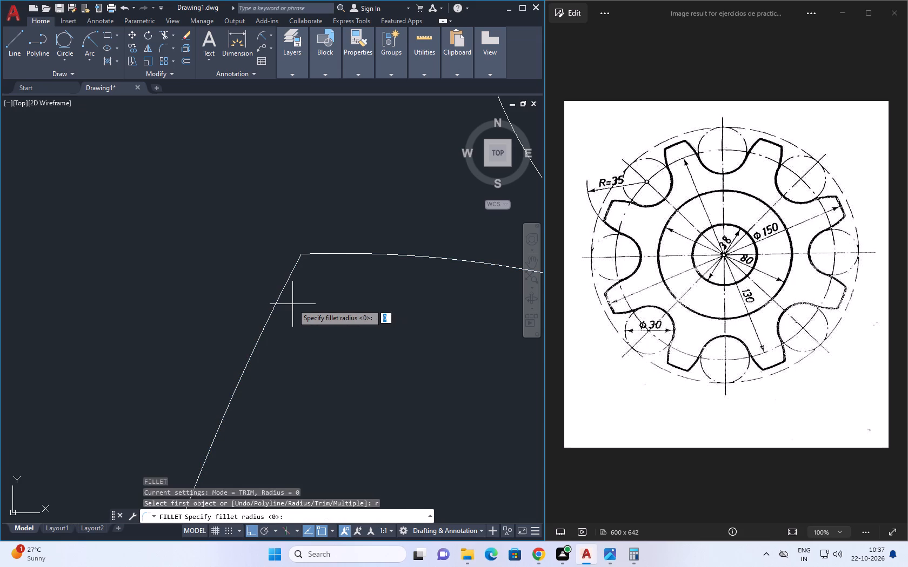
text(2.5)
key(Return)
click(290, 273)
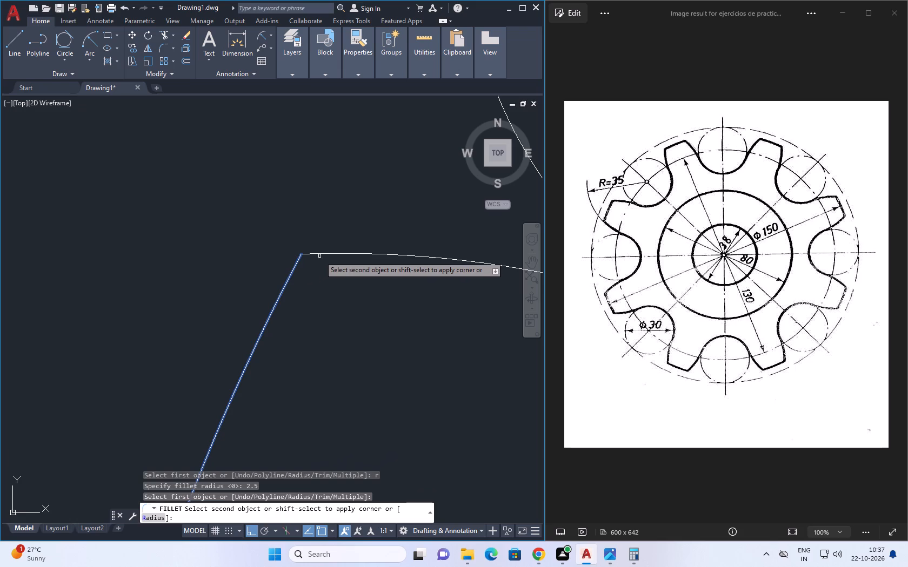
click(322, 254)
Fillet the corner between the tooth's tip arc and lower flank arc with the same 2.5 mm radius.
scroll(337, 287, down, 3)
middle_drag(348, 278, 371, 223)
scroll(331, 312, up, 1)
middle_drag(330, 314, 317, 318)
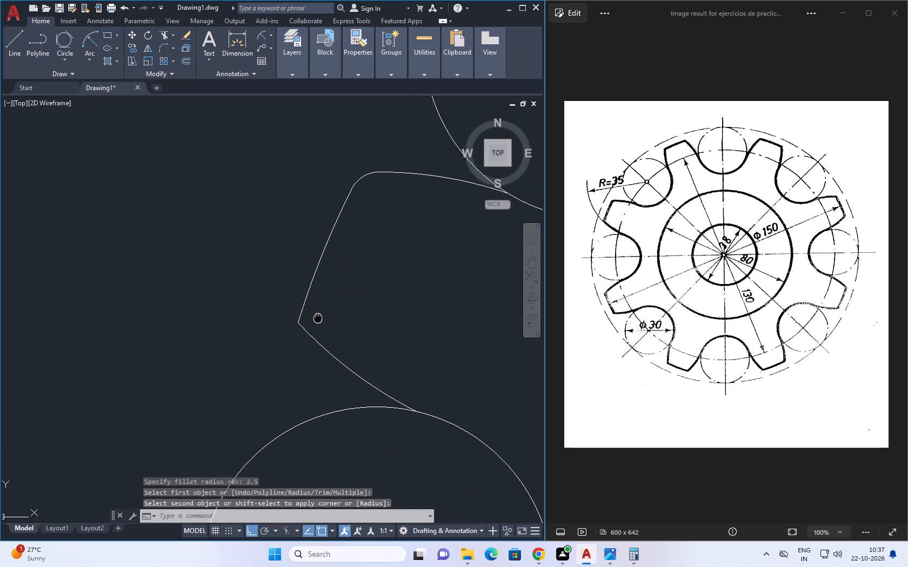
middle_drag(317, 318, 284, 323)
key(space)
key(space)
key(space)
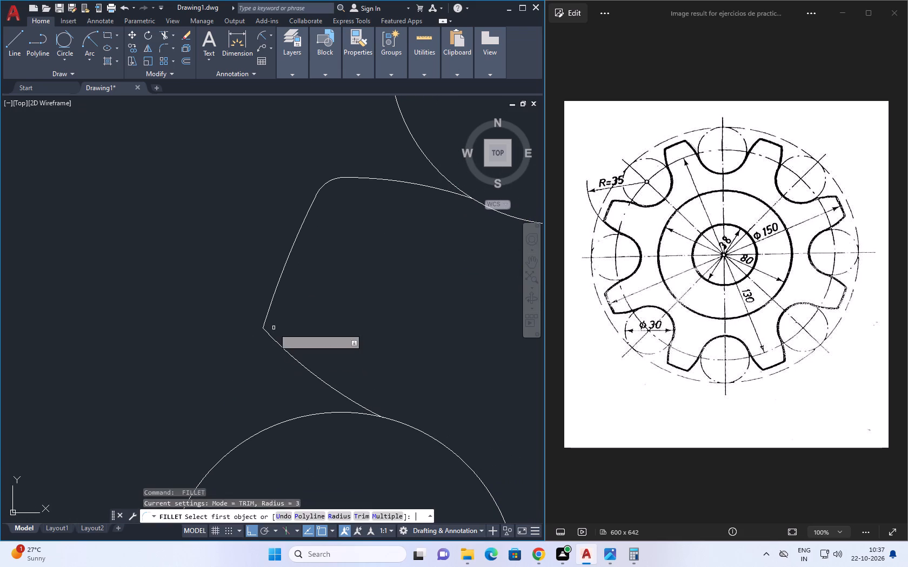
key(space)
key(space)
click(267, 312)
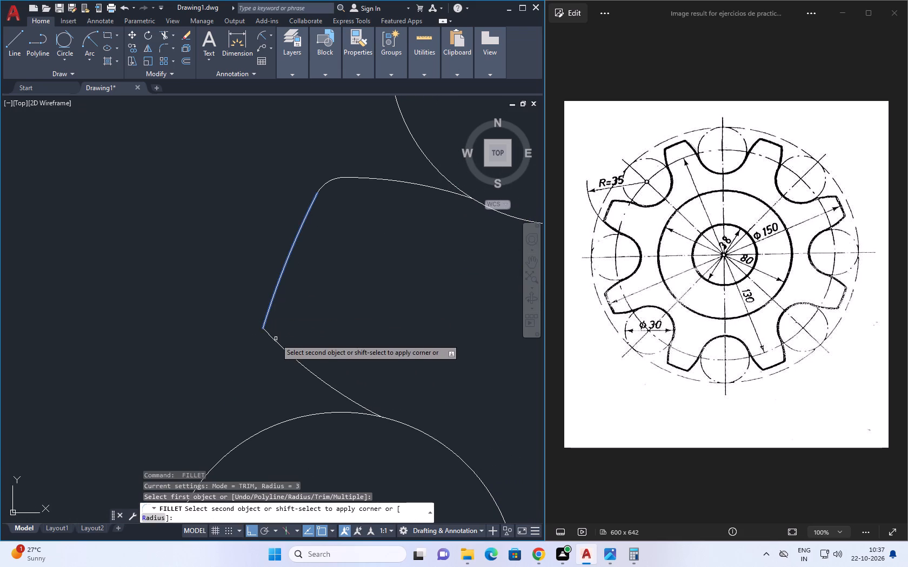
click(275, 341)
scroll(333, 309, down, 3)
middle_drag(331, 309, 299, 314)
key(Escape)
key(Escape)
key(Escape)
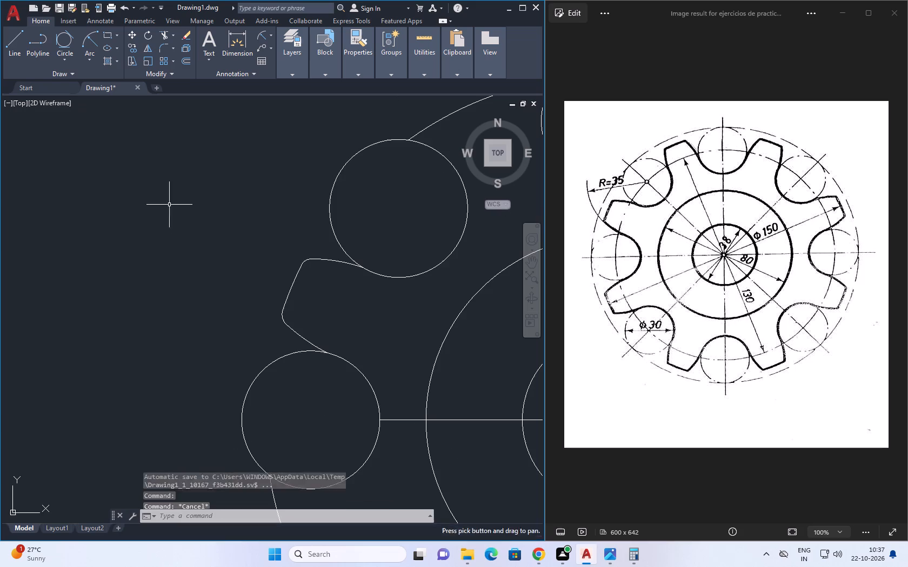
key(Escape)
key(Escape)
key(Escape)
Examine where the filleted tooth's flank arcs meet the two neighbouring gap circles and check how those circles are grouped.
scroll(379, 280, up, 1)
middle_drag(375, 283, 325, 291)
scroll(359, 293, down, 2)
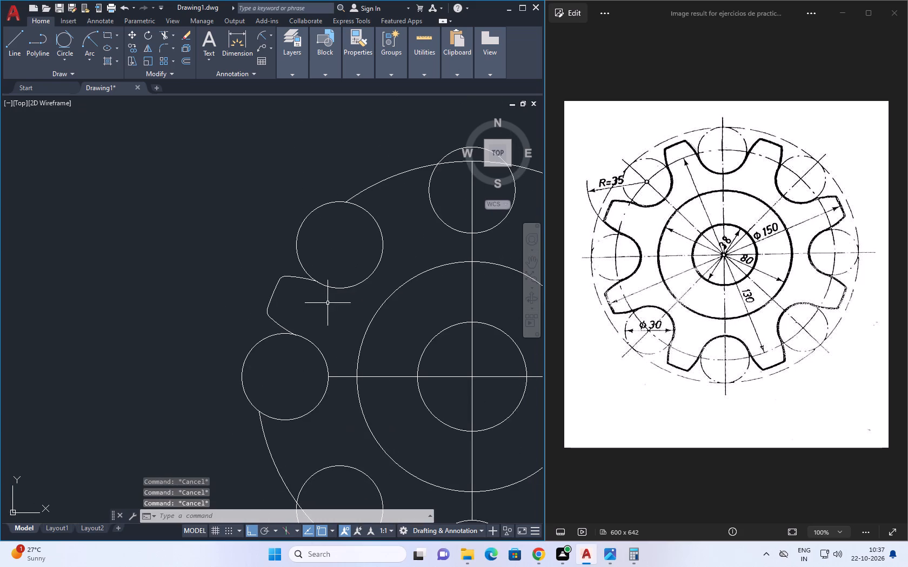
middle_drag(342, 295, 336, 305)
scroll(333, 294, up, 2)
middle_drag(331, 300, 331, 310)
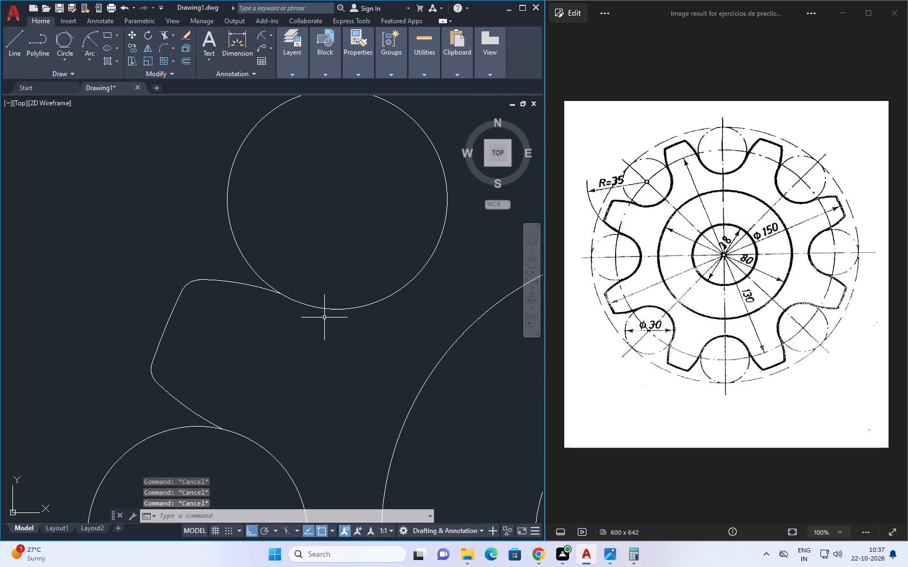
click(317, 306)
click(304, 322)
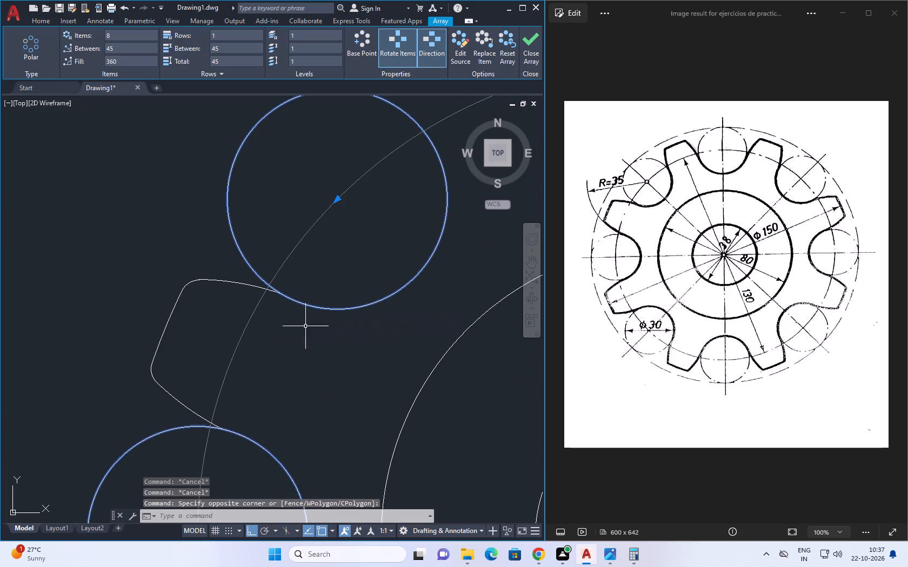
middle_drag(303, 349, 319, 302)
scroll(312, 327, down, 2)
key(Escape)
key(Escape)
middle_drag(418, 296, 348, 295)
scroll(396, 296, down, 1)
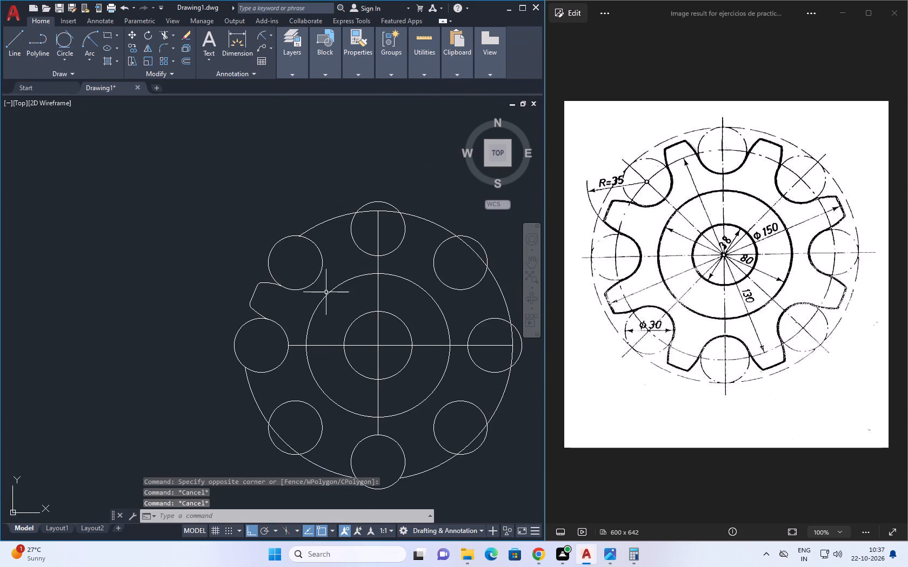
scroll(308, 291, up, 2)
middle_drag(306, 298, 306, 304)
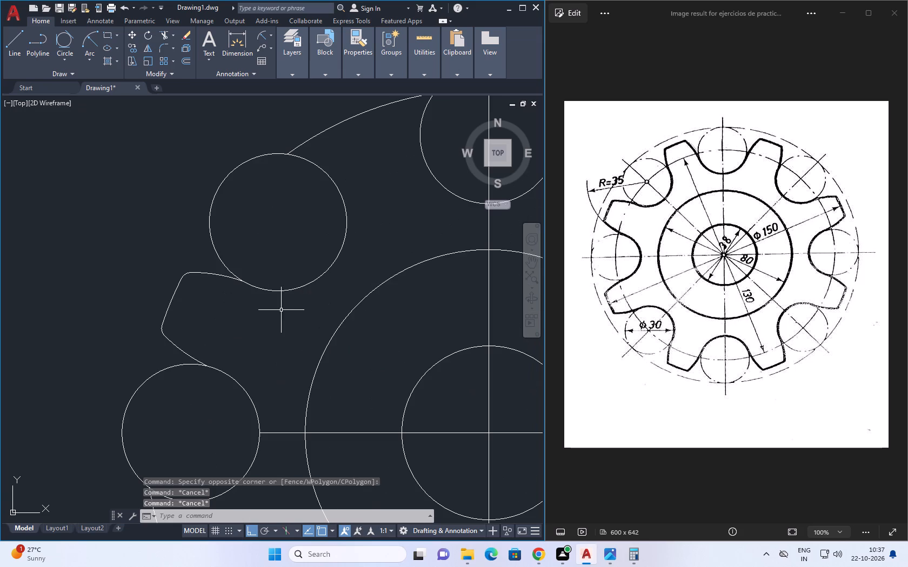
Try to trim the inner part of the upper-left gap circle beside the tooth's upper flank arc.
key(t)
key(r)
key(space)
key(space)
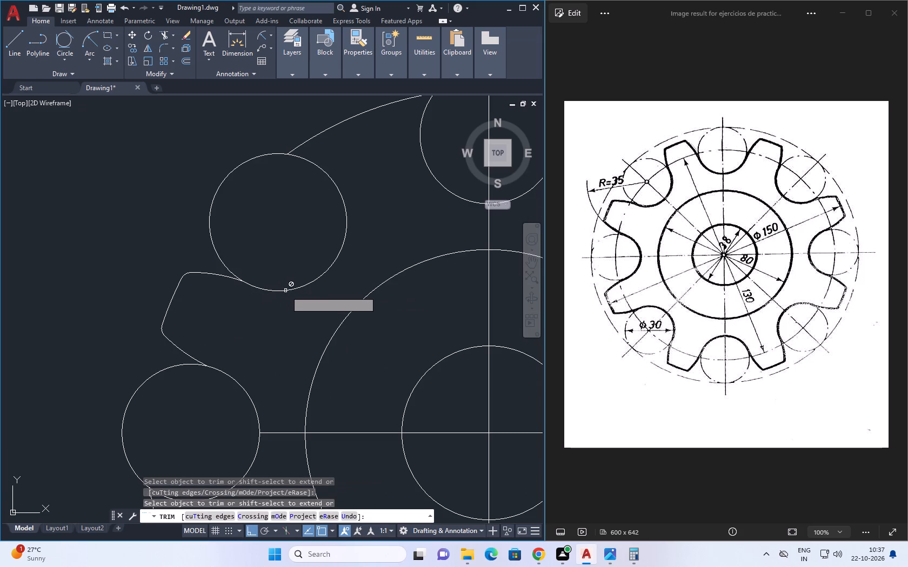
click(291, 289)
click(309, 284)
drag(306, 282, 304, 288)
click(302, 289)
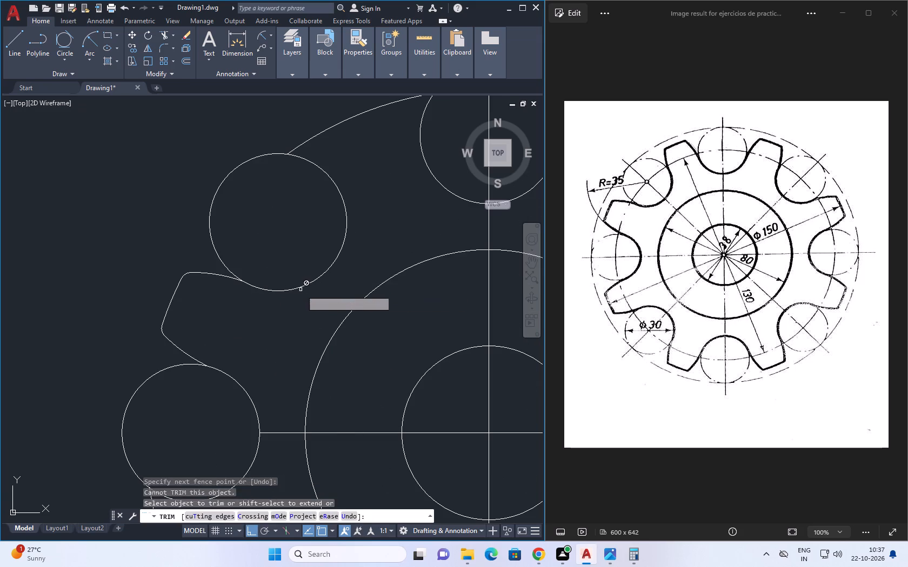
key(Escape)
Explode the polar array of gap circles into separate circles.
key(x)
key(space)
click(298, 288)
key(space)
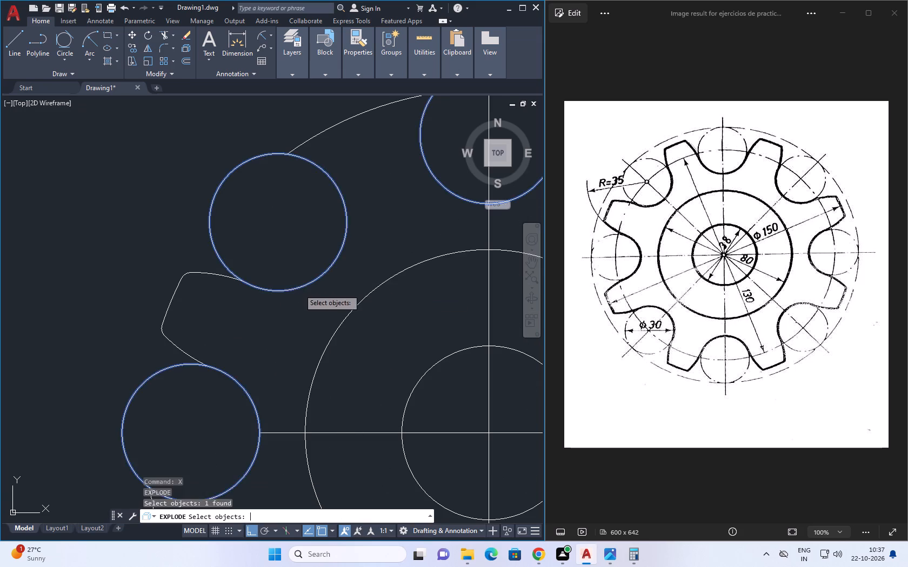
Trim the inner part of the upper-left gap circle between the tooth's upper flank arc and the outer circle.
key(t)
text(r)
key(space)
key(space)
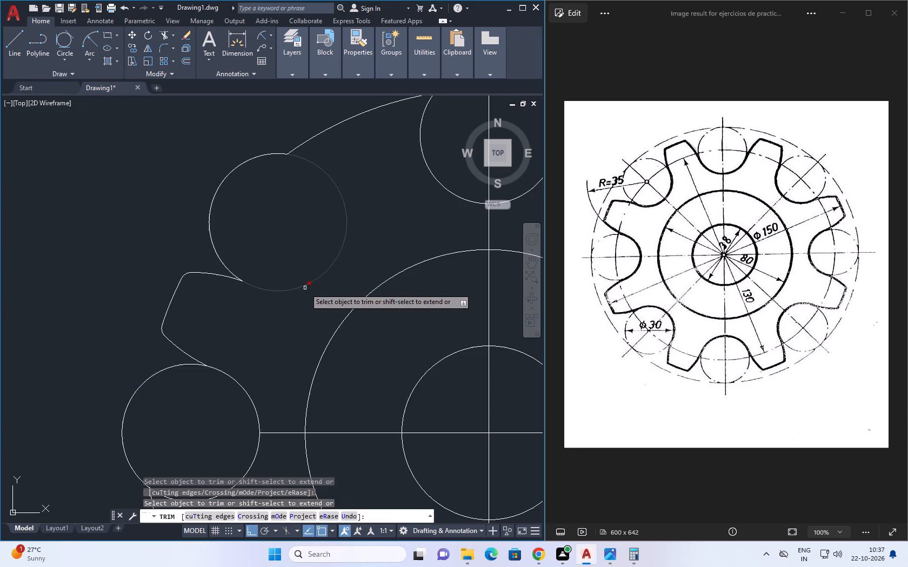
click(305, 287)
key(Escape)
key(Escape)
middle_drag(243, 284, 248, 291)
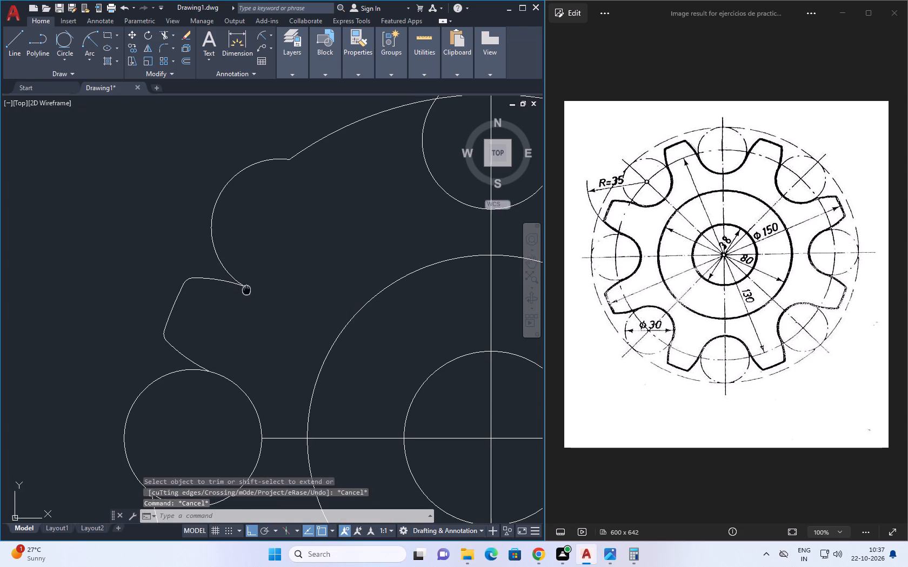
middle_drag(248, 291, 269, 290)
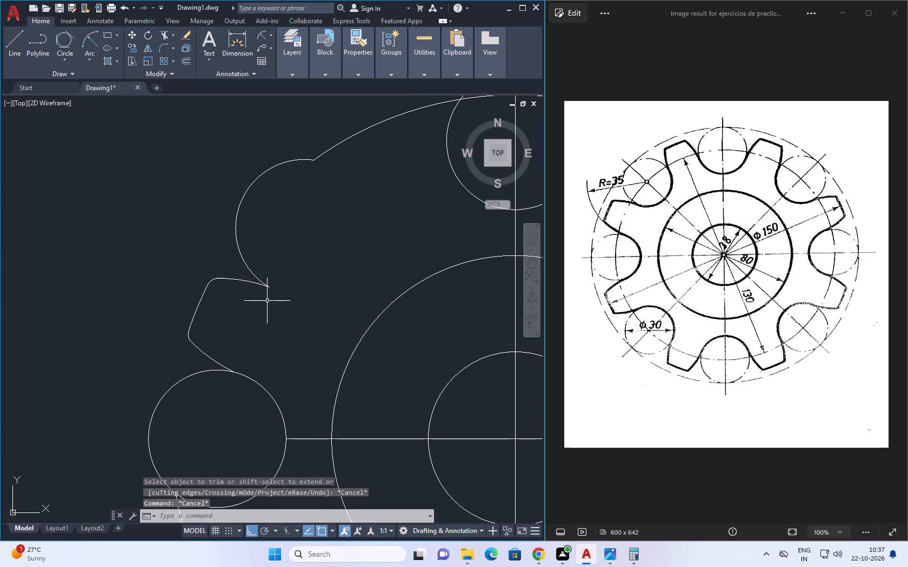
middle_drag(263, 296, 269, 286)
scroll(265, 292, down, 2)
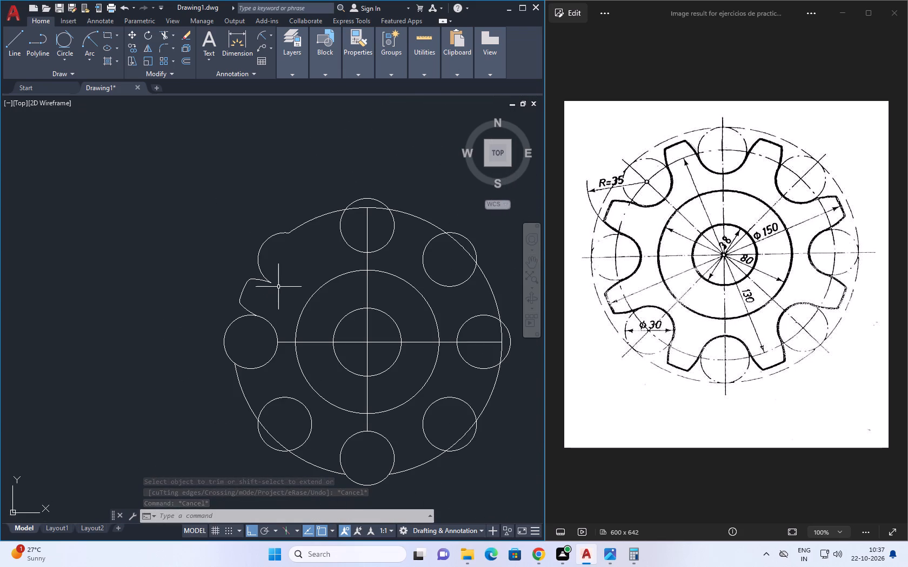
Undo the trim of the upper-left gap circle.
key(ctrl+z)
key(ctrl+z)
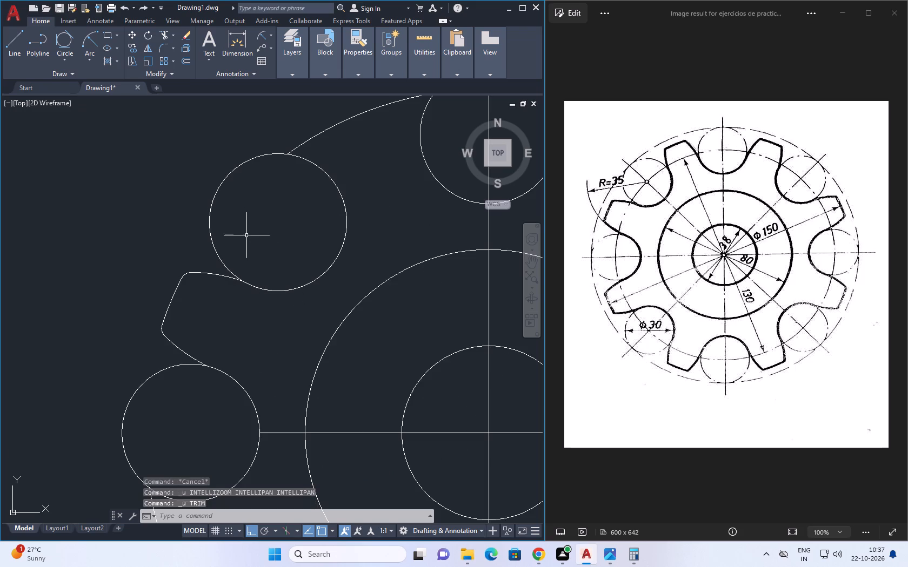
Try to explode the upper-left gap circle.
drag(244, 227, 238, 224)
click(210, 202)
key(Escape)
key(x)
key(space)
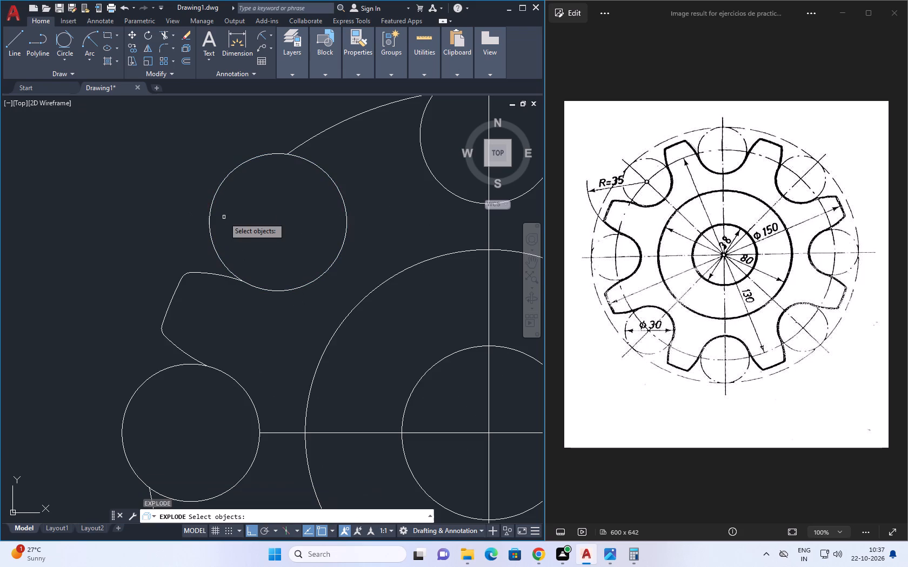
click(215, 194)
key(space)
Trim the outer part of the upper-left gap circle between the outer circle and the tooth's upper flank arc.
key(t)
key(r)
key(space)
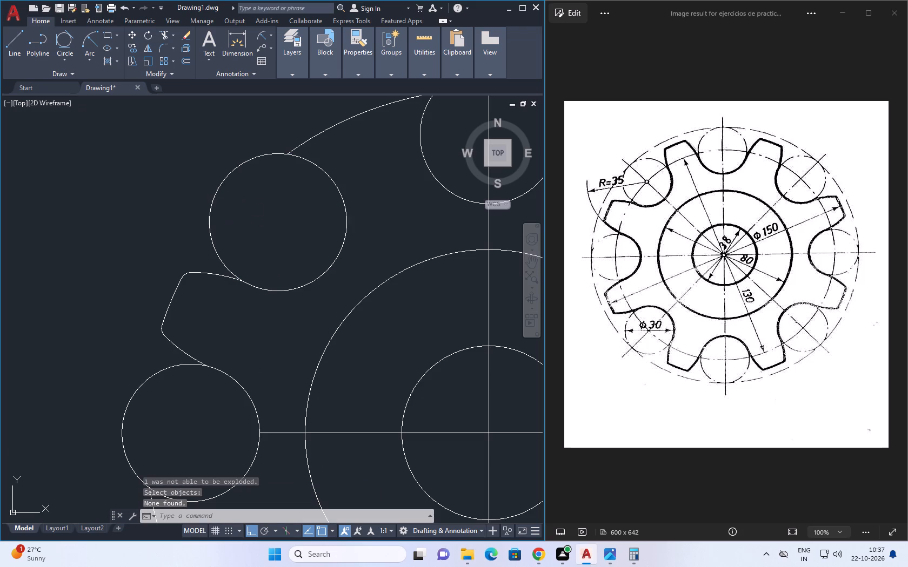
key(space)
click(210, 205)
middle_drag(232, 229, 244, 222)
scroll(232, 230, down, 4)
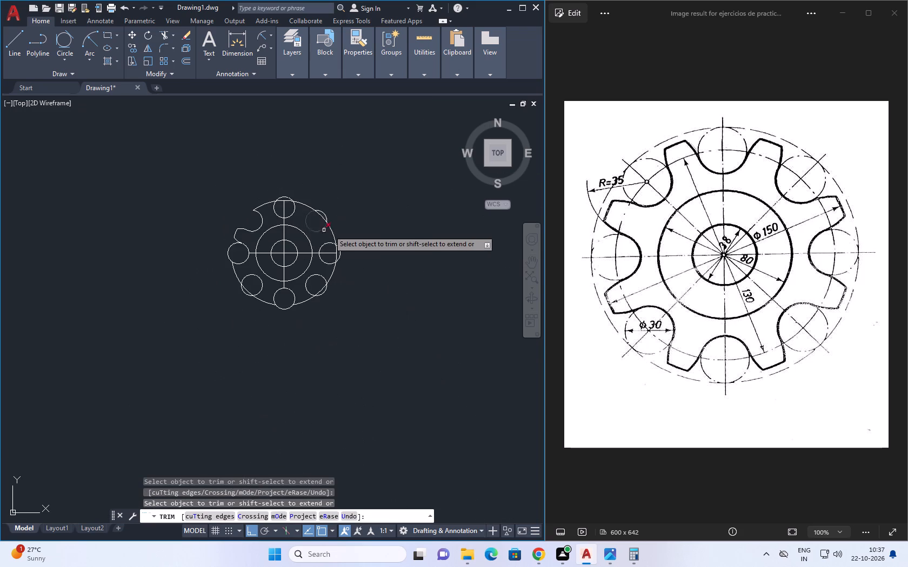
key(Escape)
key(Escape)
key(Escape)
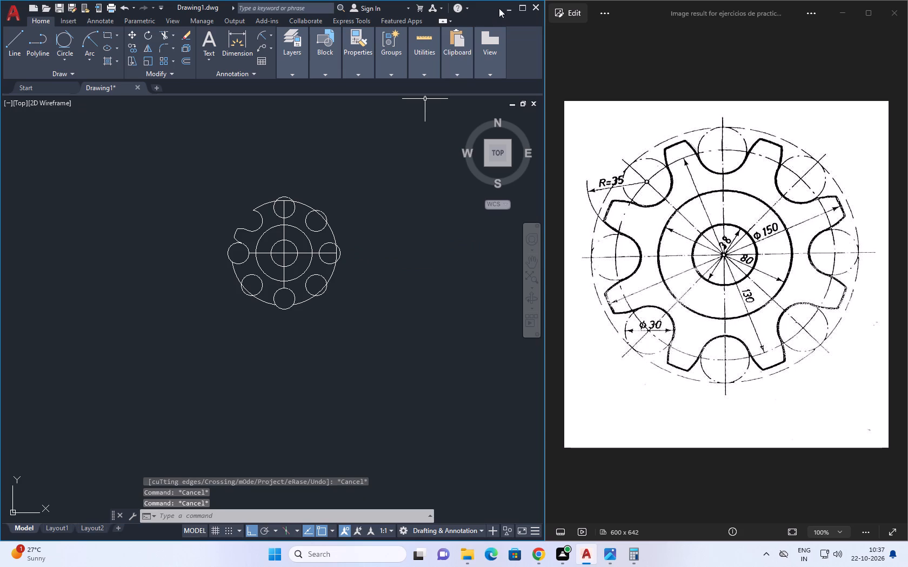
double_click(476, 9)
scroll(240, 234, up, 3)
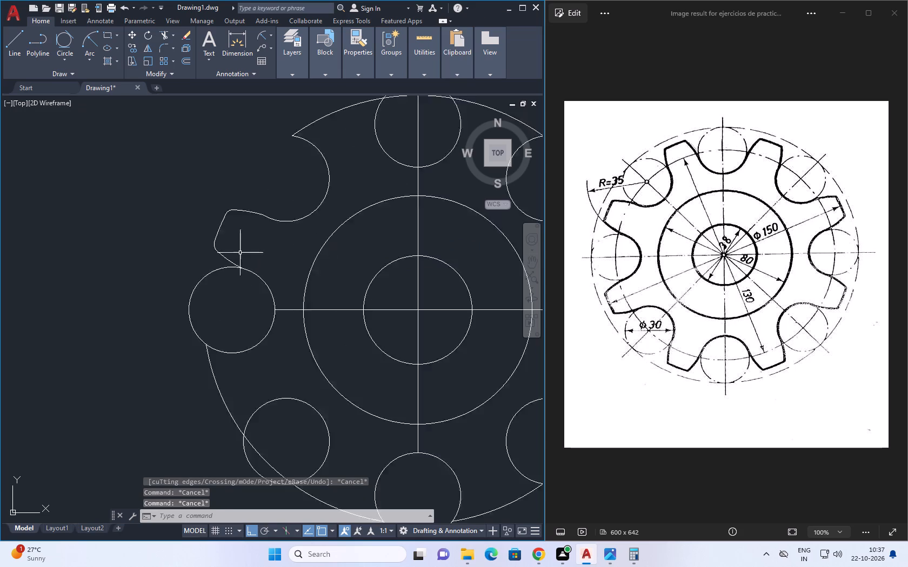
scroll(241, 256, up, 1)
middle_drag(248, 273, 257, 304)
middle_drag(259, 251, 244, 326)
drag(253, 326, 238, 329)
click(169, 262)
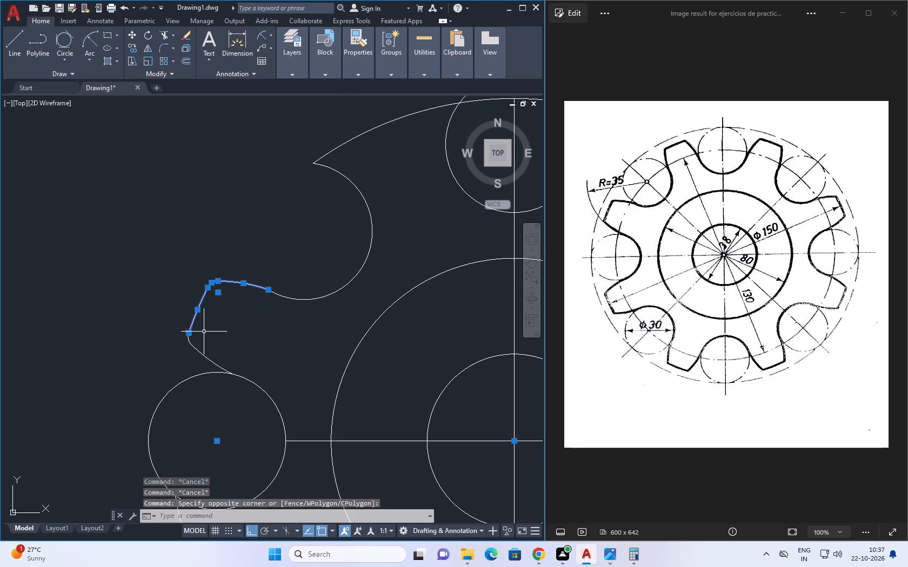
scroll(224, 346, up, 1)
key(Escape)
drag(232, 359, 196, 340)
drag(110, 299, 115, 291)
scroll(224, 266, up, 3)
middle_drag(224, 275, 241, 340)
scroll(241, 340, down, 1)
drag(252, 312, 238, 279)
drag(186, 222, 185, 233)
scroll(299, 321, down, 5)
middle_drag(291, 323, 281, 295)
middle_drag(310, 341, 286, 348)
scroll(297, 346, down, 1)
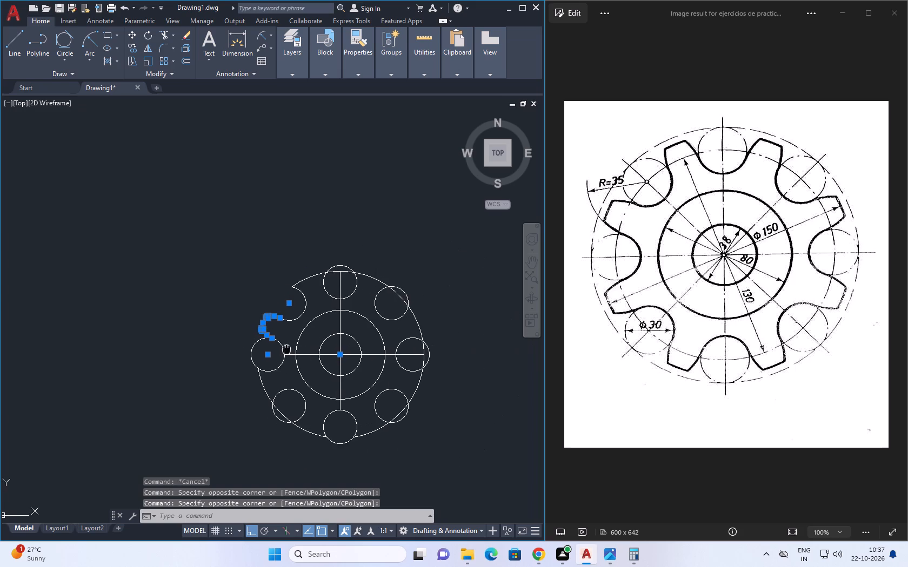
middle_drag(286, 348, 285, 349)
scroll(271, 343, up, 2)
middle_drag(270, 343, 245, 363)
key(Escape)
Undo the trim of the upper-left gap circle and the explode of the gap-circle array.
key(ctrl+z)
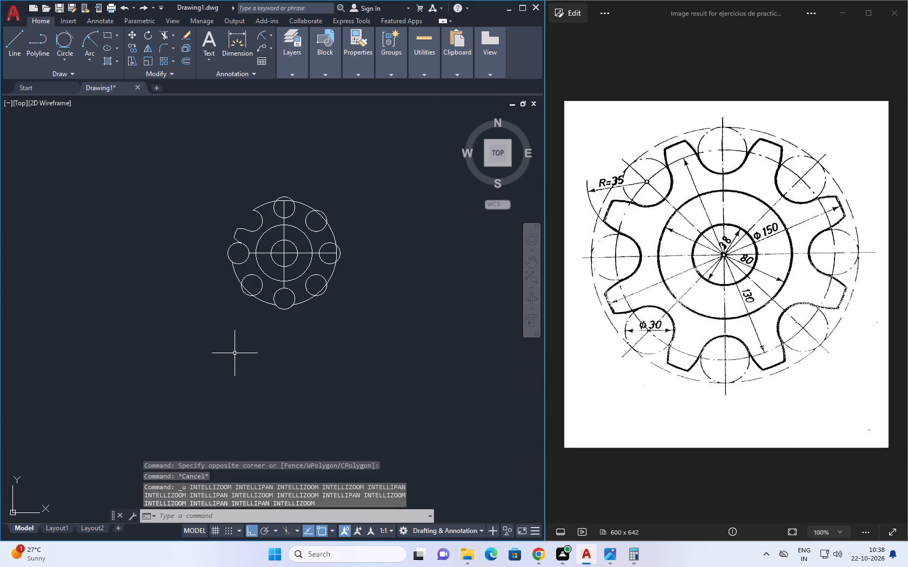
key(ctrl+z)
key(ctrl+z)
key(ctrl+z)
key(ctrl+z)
Create a polar array of the tooth's tip arc, two flank arcs and two tip fillets about the gear's centre.
scroll(264, 347, down, 4)
middle_drag(262, 343, 272, 324)
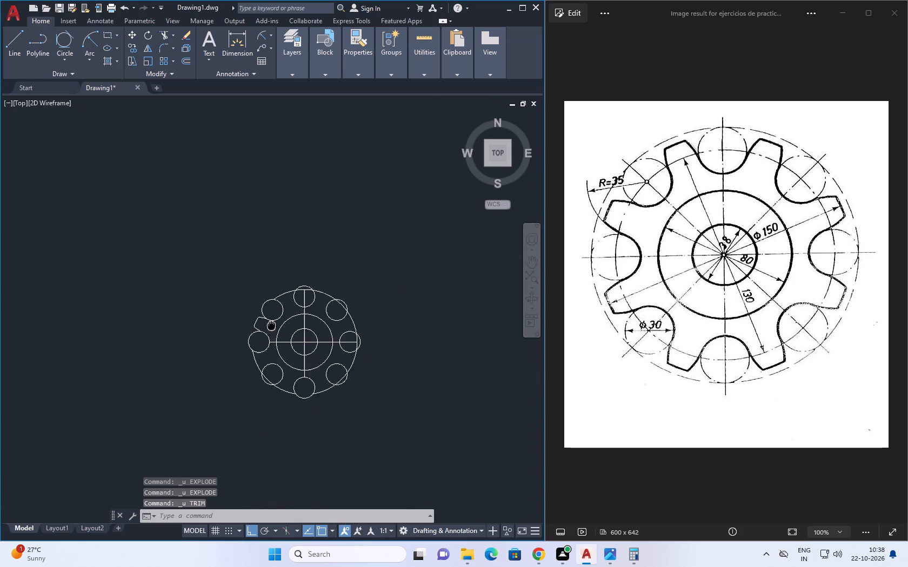
middle_drag(272, 324, 277, 318)
scroll(288, 297, up, 2)
middle_drag(287, 299, 286, 307)
scroll(310, 283, up, 1)
middle_drag(303, 289, 257, 271)
scroll(263, 279, down, 3)
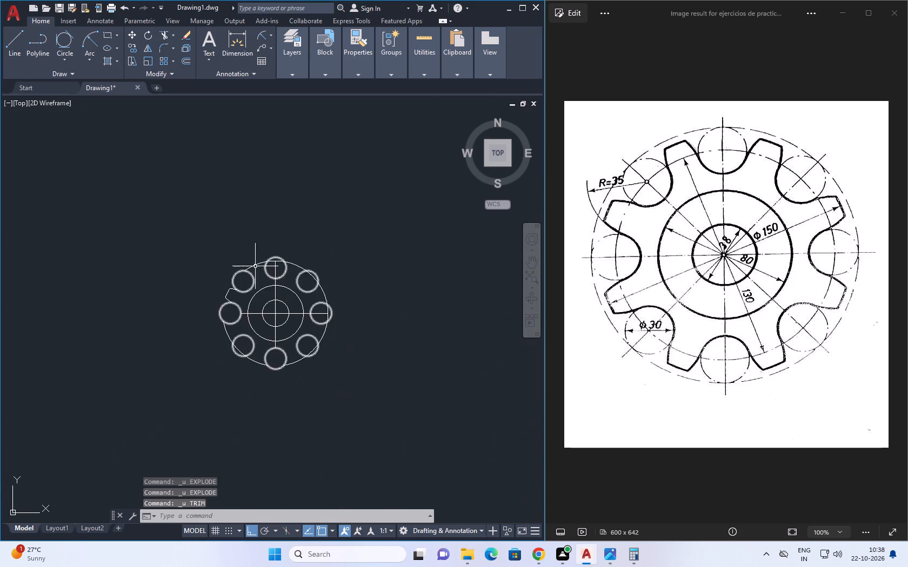
scroll(262, 264, up, 2)
middle_drag(259, 267, 257, 276)
scroll(183, 345, up, 3)
middle_drag(183, 347, 219, 351)
drag(217, 389, 177, 375)
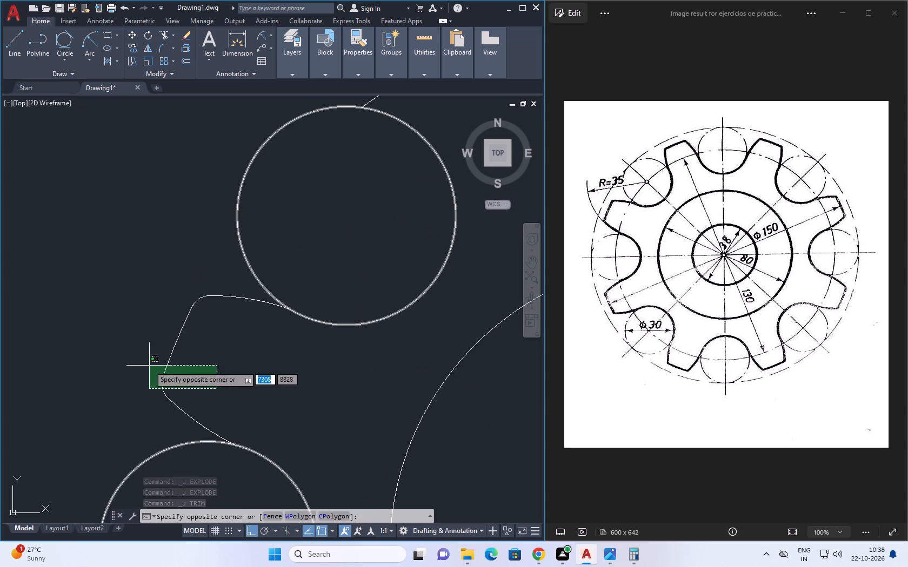
drag(138, 360, 144, 359)
drag(235, 334, 221, 297)
click(205, 278)
drag(208, 408, 191, 409)
click(151, 408)
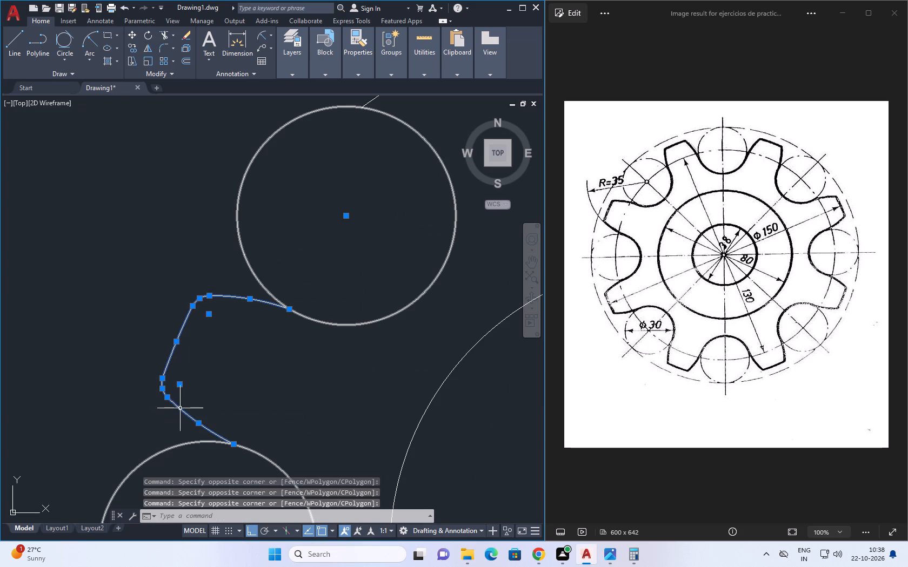
text(ar)
key(space)
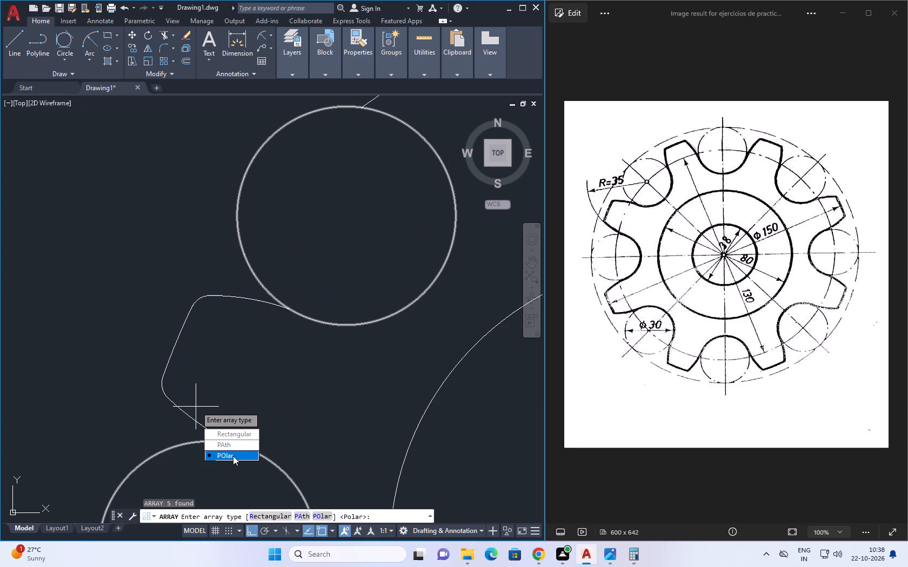
drag(232, 456, 196, 406)
scroll(217, 331, down, 5)
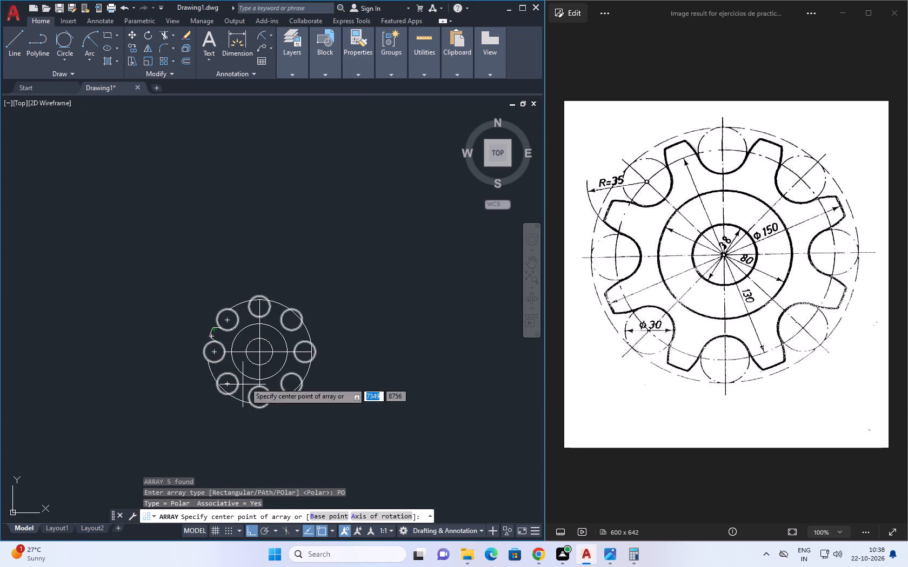
scroll(256, 356, up, 3)
click(265, 342)
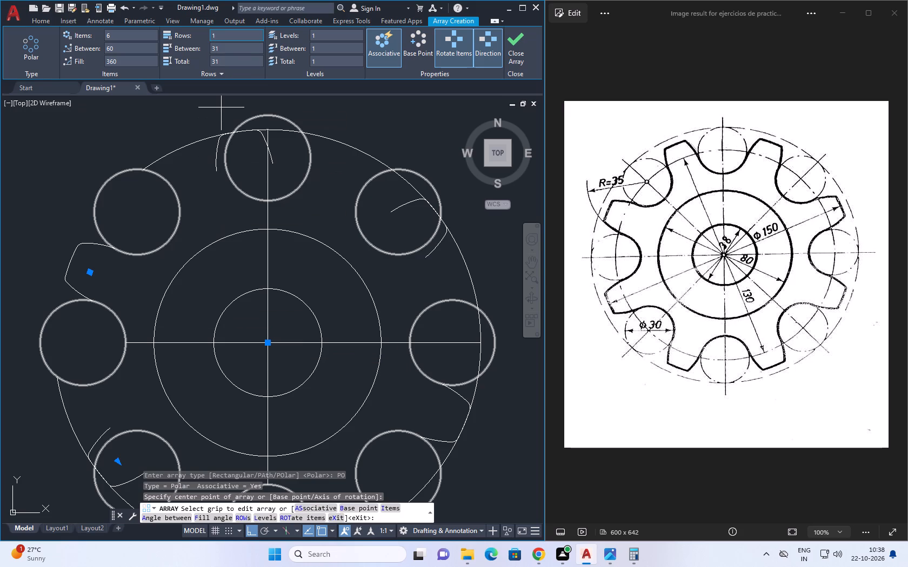
Set the tooth array's item count to 8 and finish the array.
double_click(115, 40)
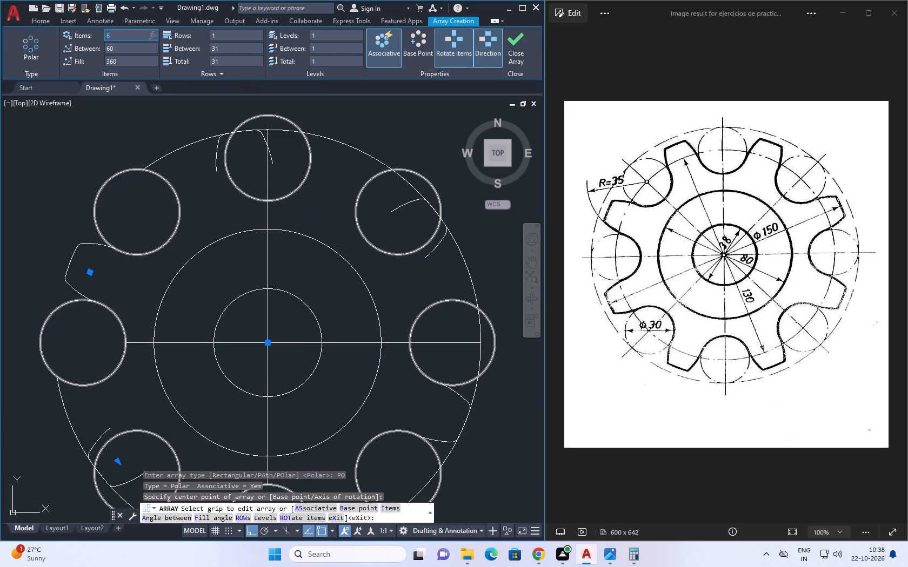
key(BackSpace)
key(8)
key(Return)
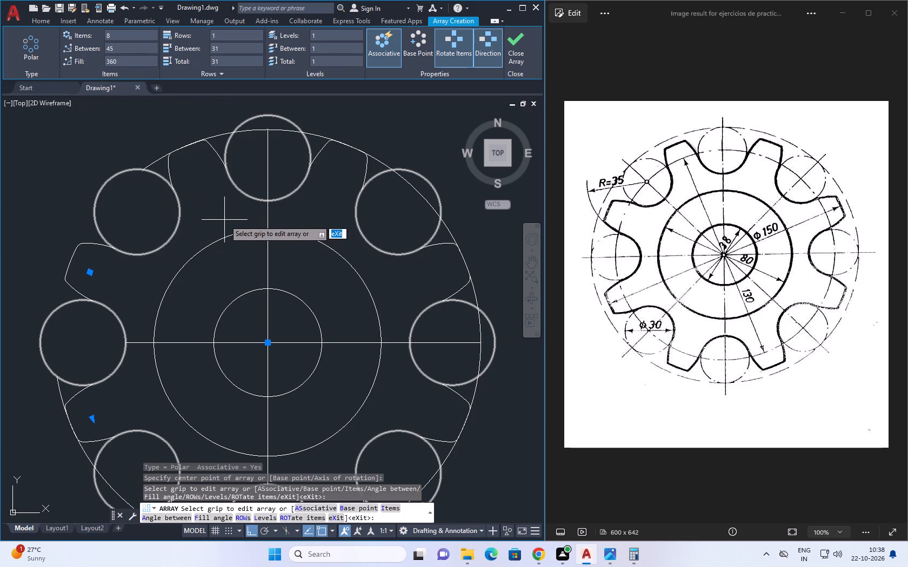
click(323, 208)
key(Escape)
key(Escape)
key(Escape)
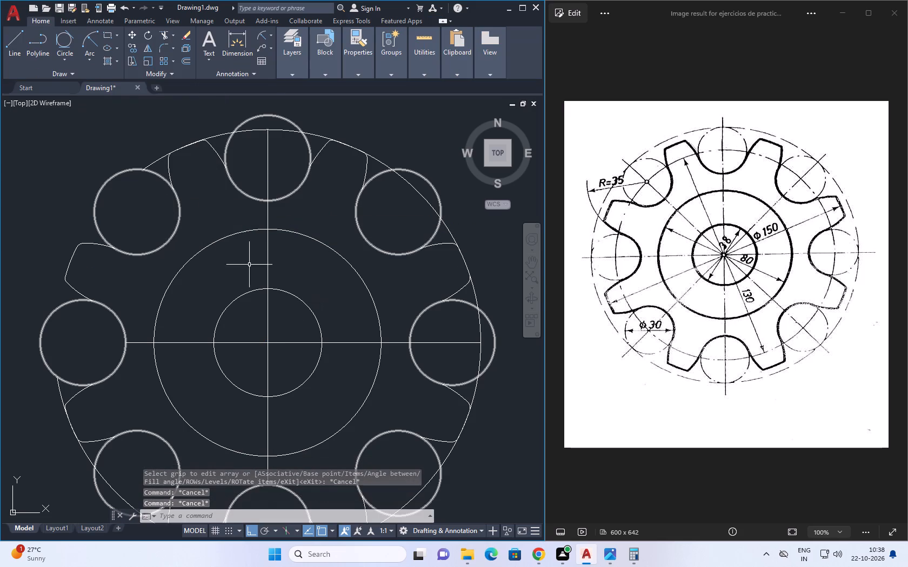
Examine how the arrayed teeth meet the gap circles and the outer circle around the gear.
middle_drag(215, 171, 262, 190)
scroll(217, 174, down, 1)
scroll(191, 374, up, 2)
middle_drag(191, 374, 209, 406)
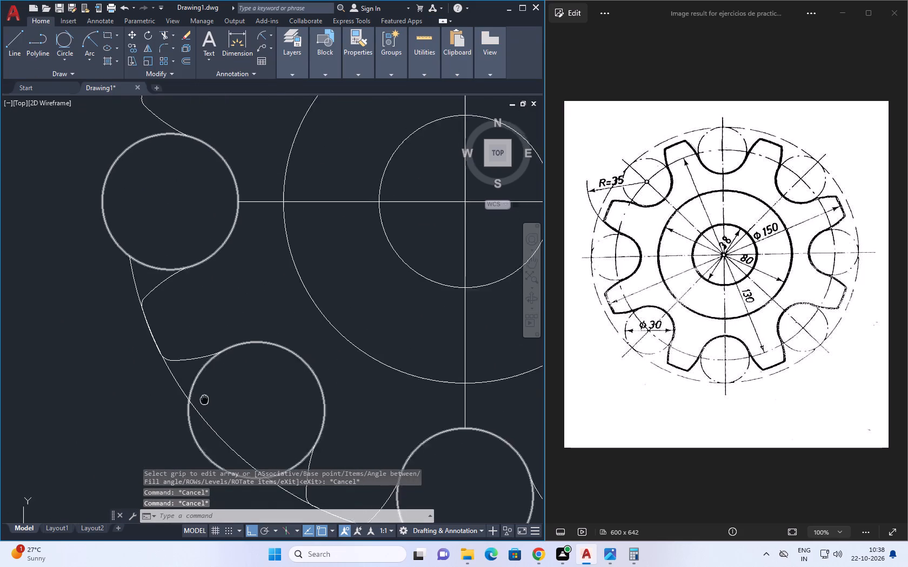
middle_drag(209, 406, 215, 411)
drag(218, 388, 208, 389)
click(205, 388)
key(Escape)
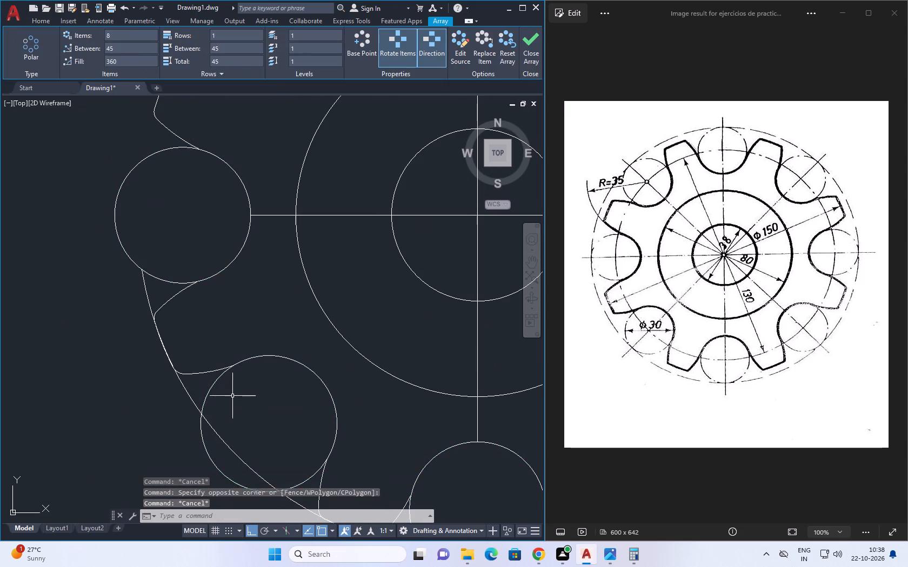
key(Escape)
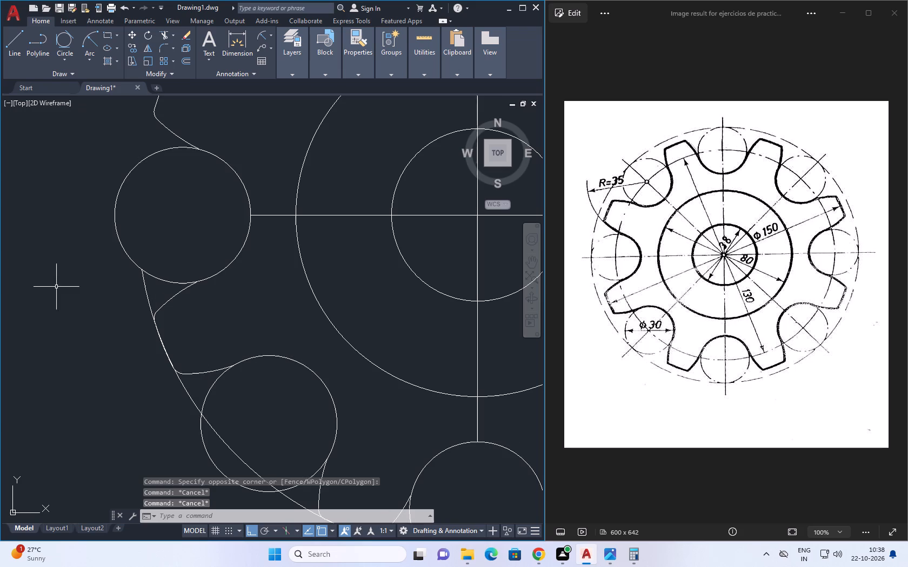
middle_drag(177, 310, 228, 373)
scroll(189, 305, down, 1)
middle_drag(217, 334, 229, 372)
scroll(219, 354, down, 1)
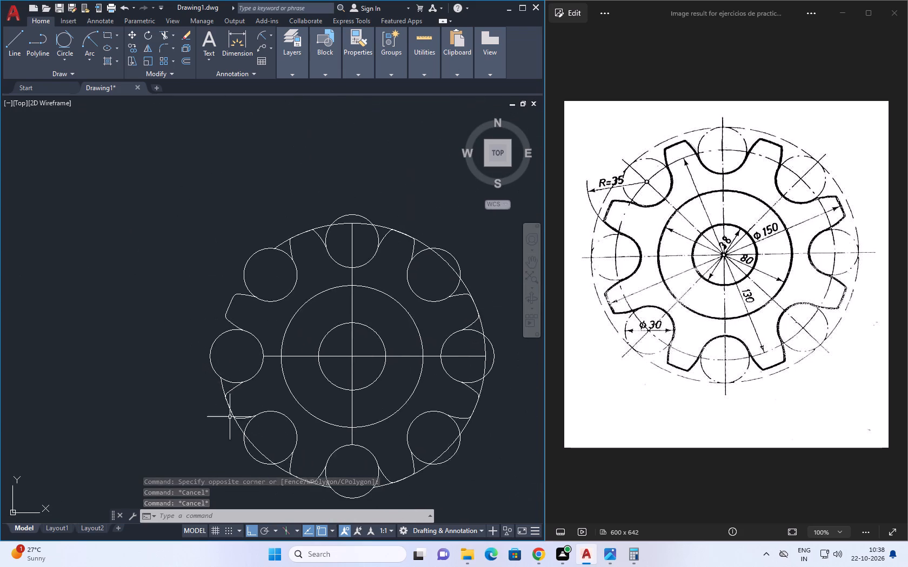
Erase the two remaining arcs of the outer circle around the gear teeth.
scroll(217, 414, up, 2)
middle_click(215, 413)
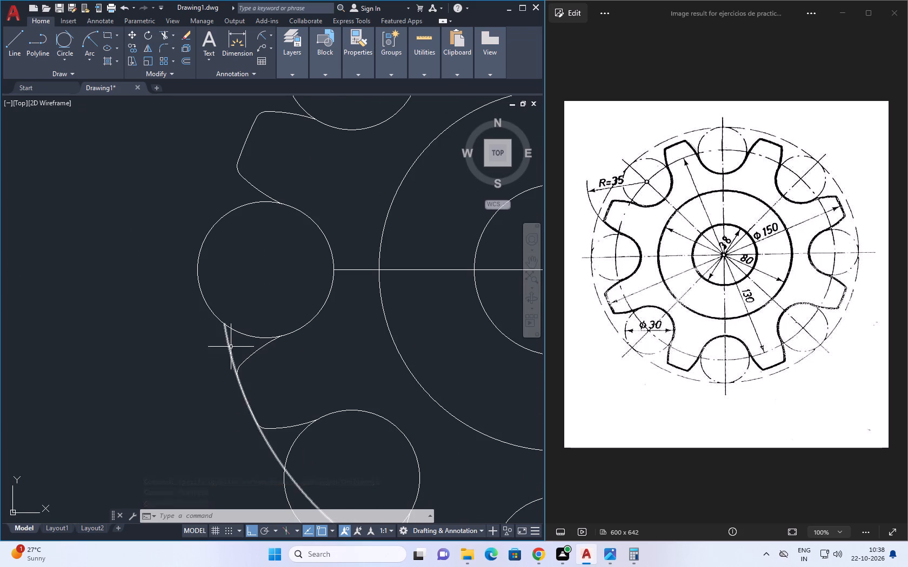
click(229, 352)
scroll(149, 372, down, 4)
middle_drag(161, 363, 199, 340)
key(Delete)
scroll(250, 370, up, 3)
middle_drag(248, 386, 248, 391)
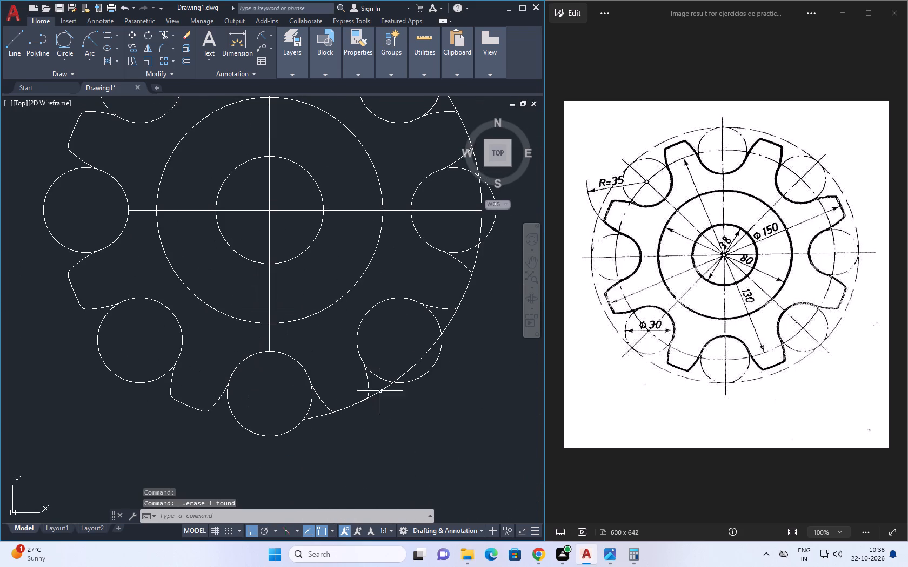
click(376, 392)
key(Delete)
Erase the vertical and horizontal centre lines through the gear.
middle_drag(390, 298, 398, 431)
scroll(394, 413, down, 1)
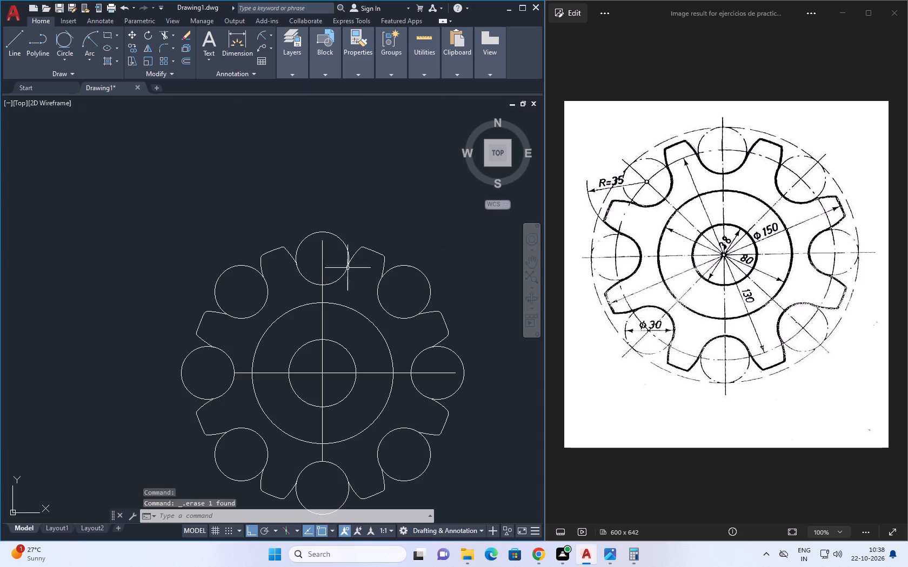
scroll(301, 273, up, 2)
drag(396, 333, 360, 333)
click(327, 333)
key(Delete)
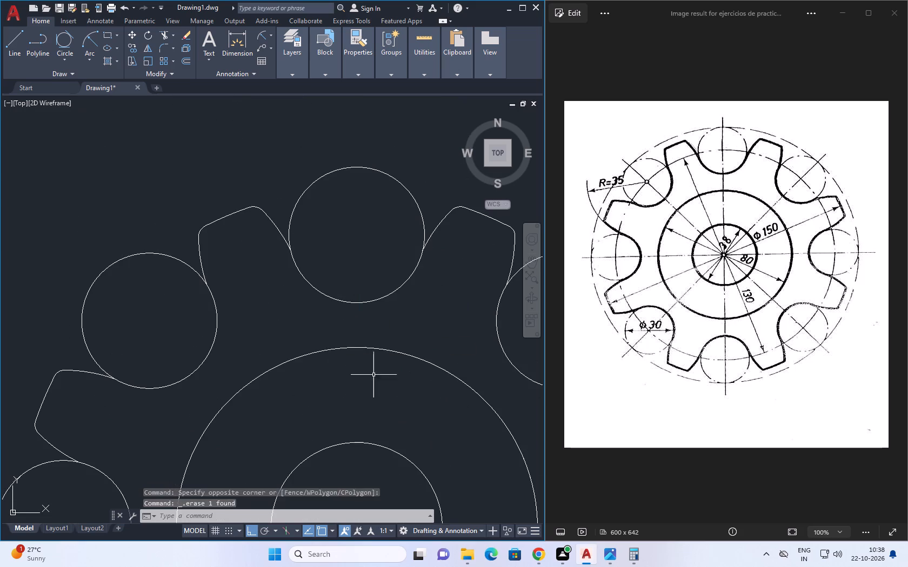
middle_drag(323, 372, 334, 261)
scroll(319, 356, down, 2)
scroll(355, 348, up, 2)
drag(439, 365, 434, 315)
click(437, 283)
key(Delete)
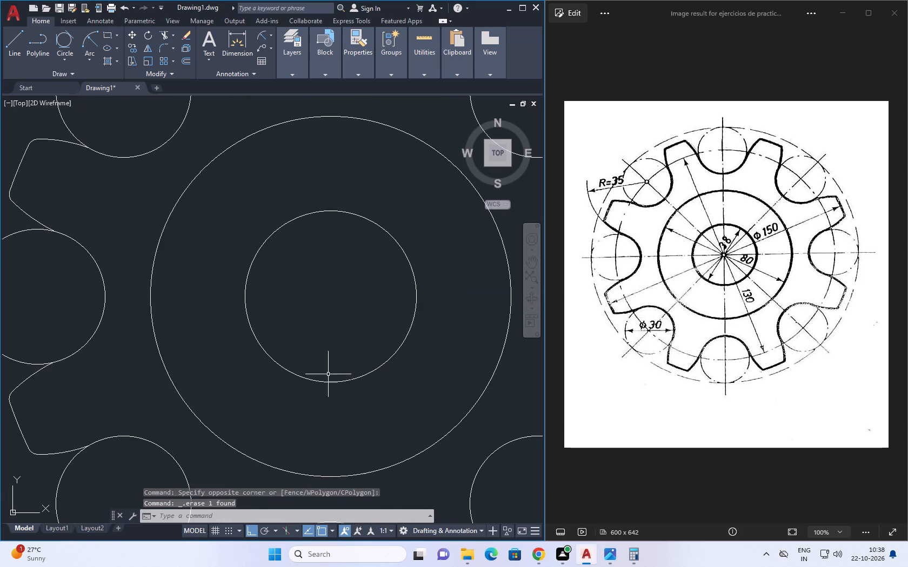
Explode the polar array of gap circles into separate circles.
scroll(281, 350, down, 4)
middle_drag(284, 341, 295, 337)
scroll(315, 308, up, 2)
middle_drag(305, 328, 305, 333)
scroll(208, 281, up, 1)
middle_drag(208, 286, 208, 276)
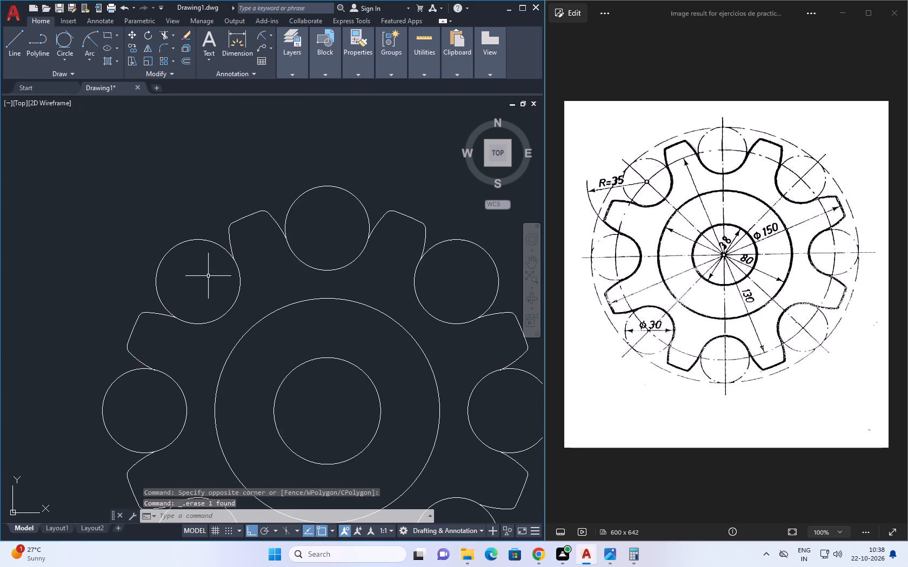
scroll(304, 215, up, 2)
scroll(254, 246, up, 1)
middle_drag(253, 252, 266, 276)
scroll(263, 275, down, 3)
middle_drag(192, 285, 241, 260)
scroll(234, 266, down, 1)
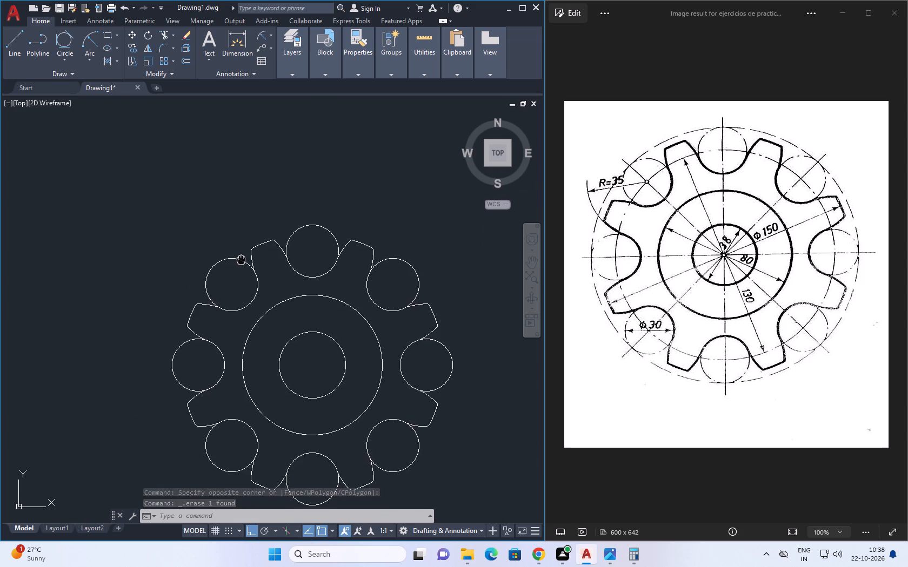
middle_drag(241, 260, 242, 259)
scroll(214, 273, up, 2)
middle_drag(213, 278, 221, 288)
key(x)
key(space)
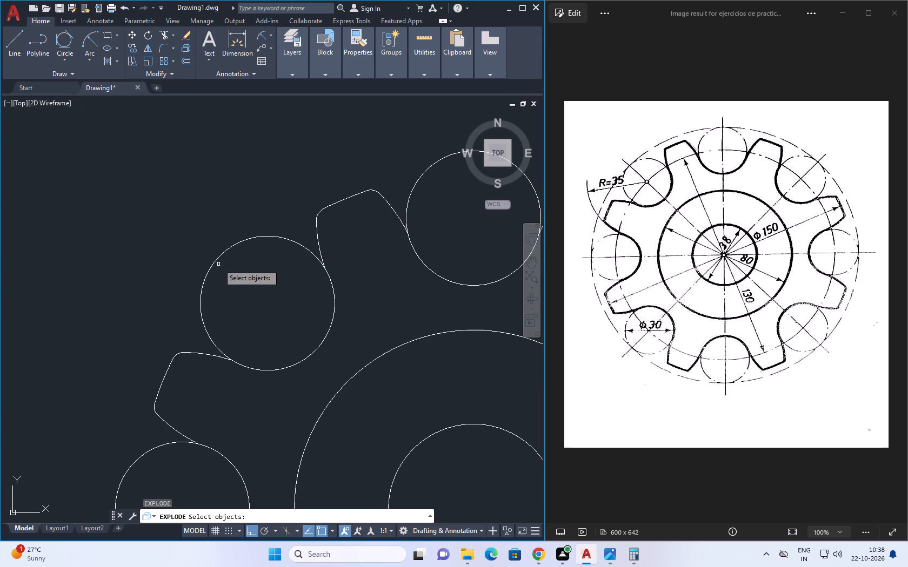
click(218, 264)
click(203, 248)
key(space)
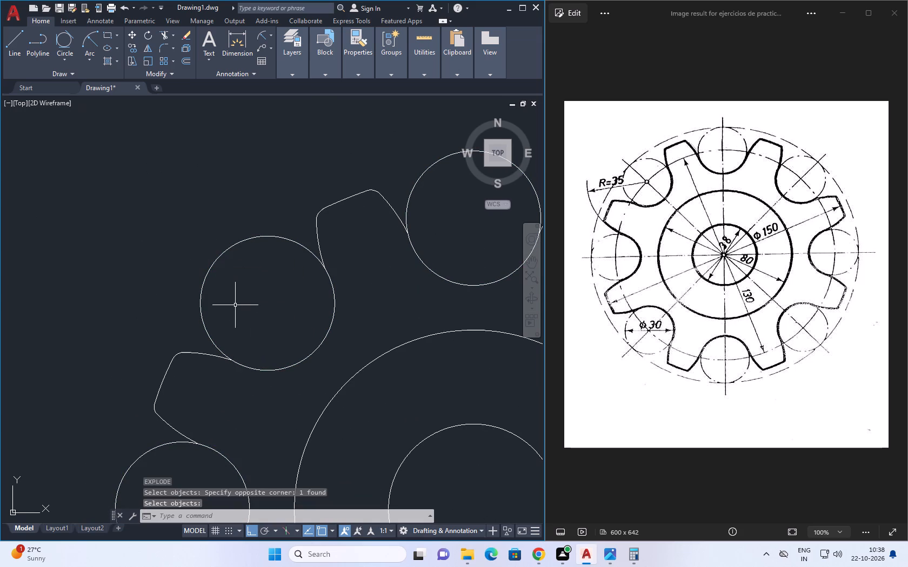
Trim away the outer portions of the gear's upper-left, top and upper-right gap circles between the tooth flanks.
key(t)
key(r)
key(space)
key(space)
drag(253, 299, 229, 269)
click(195, 218)
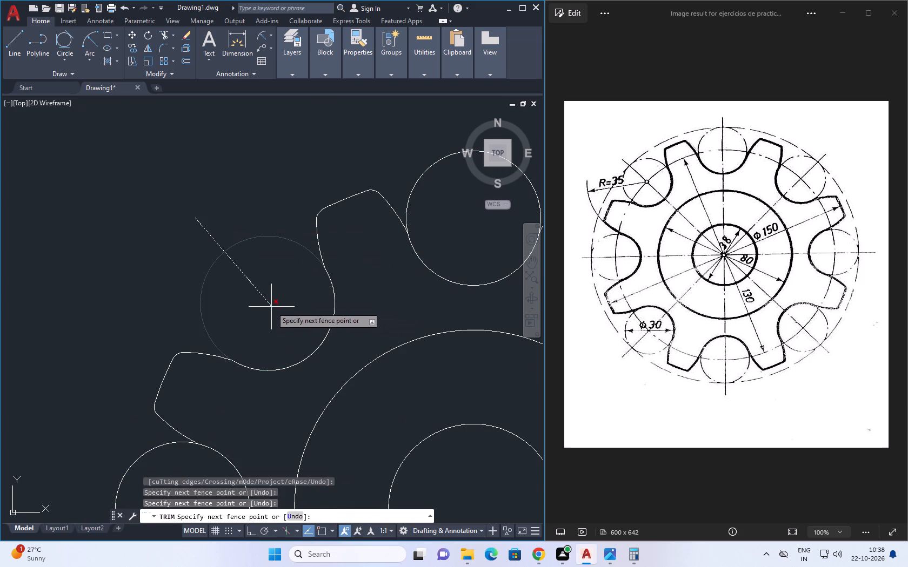
click(265, 300)
scroll(372, 325, down, 2)
middle_drag(365, 325, 147, 403)
drag(195, 358, 188, 329)
click(175, 299)
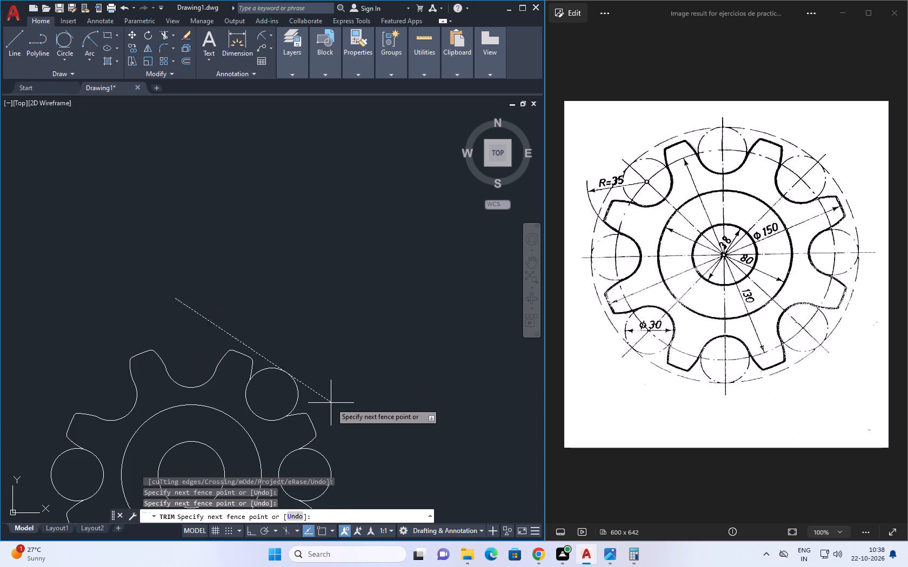
click(305, 388)
Trim away the outer portions of the gear's right and lower-right gap circles between the tooth flanks.
middle_drag(272, 457, 287, 248)
scroll(331, 322, up, 2)
middle_drag(319, 369, 294, 442)
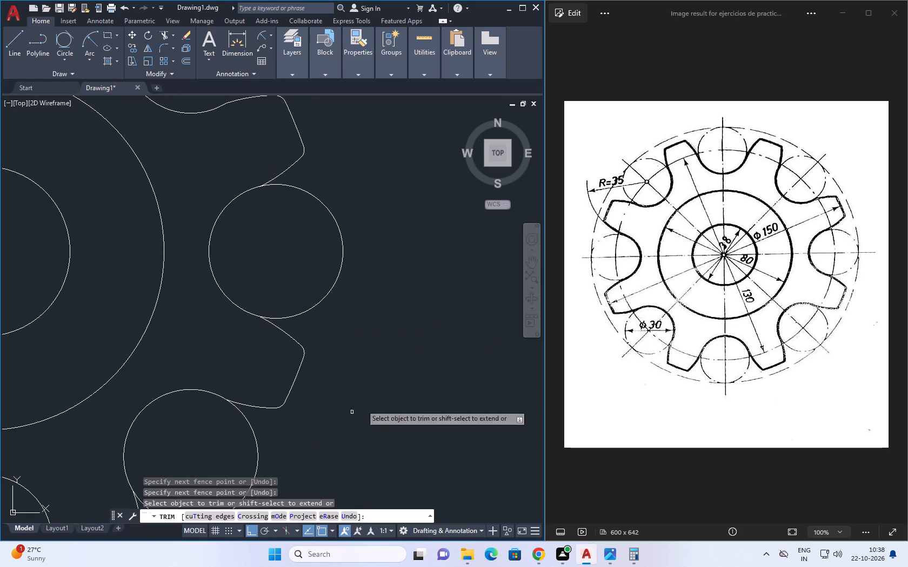
drag(379, 337, 363, 310)
click(316, 245)
drag(380, 336, 384, 346)
scroll(306, 339, down, 3)
middle_drag(312, 334, 353, 222)
scroll(340, 279, up, 1)
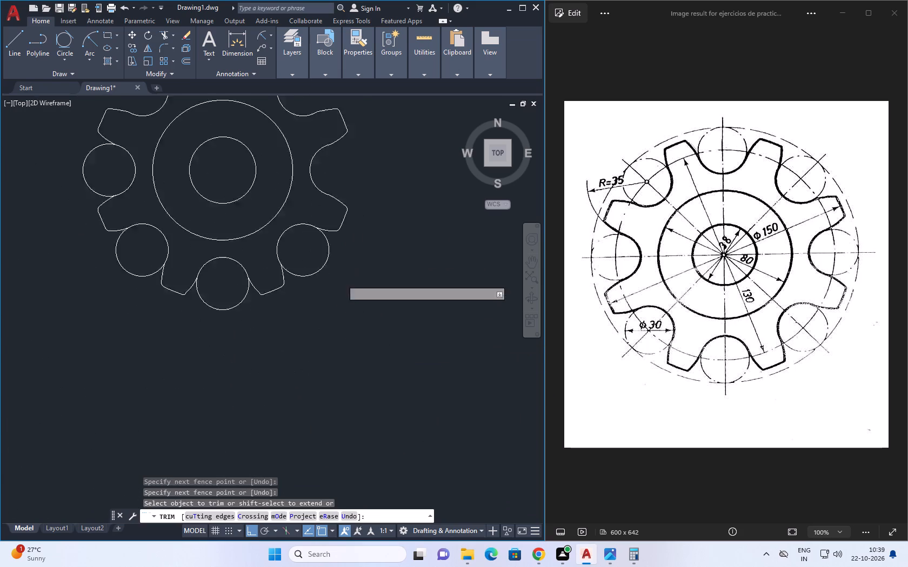
scroll(339, 279, up, 2)
drag(326, 311, 308, 301)
click(269, 244)
click(279, 321)
Trim away the outer portions of the gear's bottom, lower-left and left gap circles, and finish trimming.
middle_drag(172, 380, 420, 326)
scroll(278, 366, down, 1)
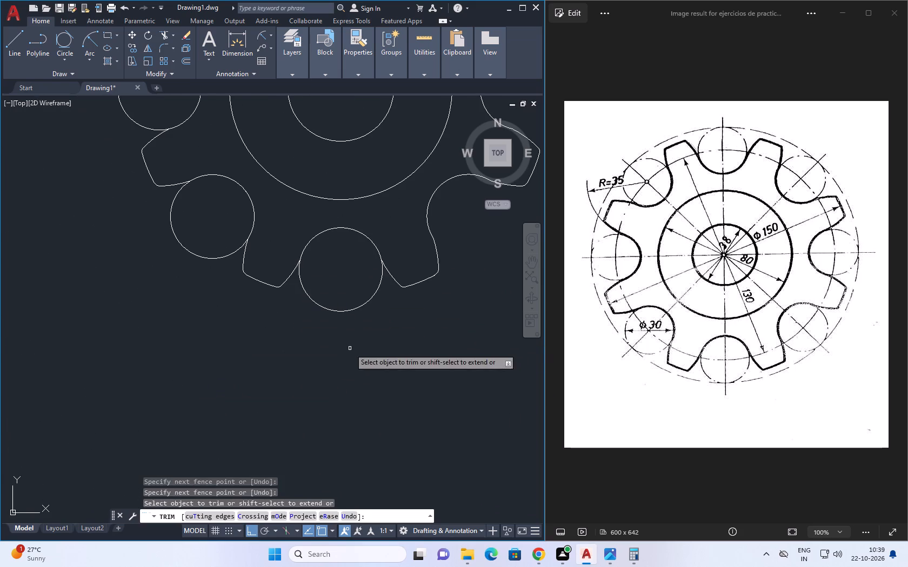
drag(349, 349, 344, 320)
click(338, 283)
click(318, 334)
middle_drag(161, 271, 272, 406)
drag(316, 408, 308, 401)
click(297, 357)
click(276, 222)
click(167, 231)
scroll(226, 315, down, 3)
middle_drag(221, 319, 187, 353)
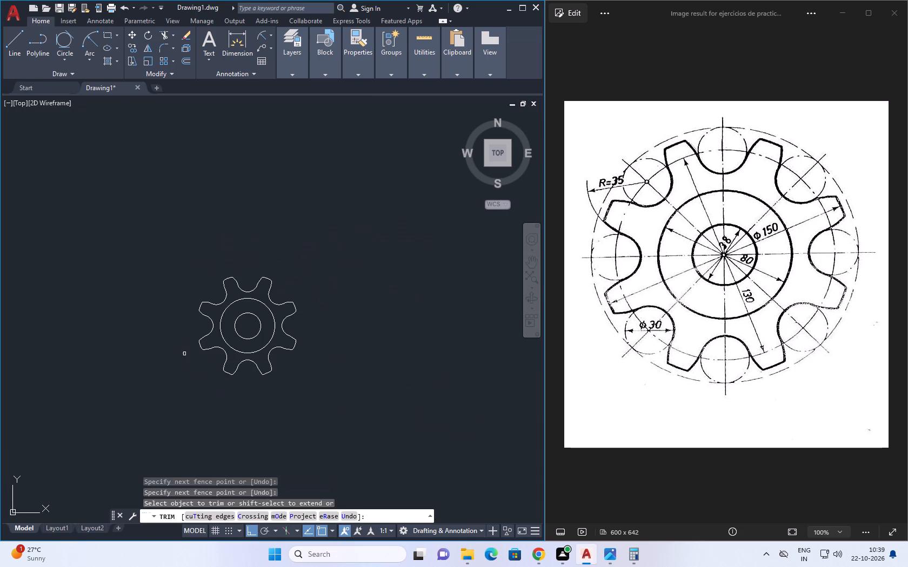
key(Escape)
key(Escape)
Examine the trimmed gear outline and its tooth gaps against the reference image.
scroll(262, 351, up, 2)
middle_drag(263, 353, 272, 359)
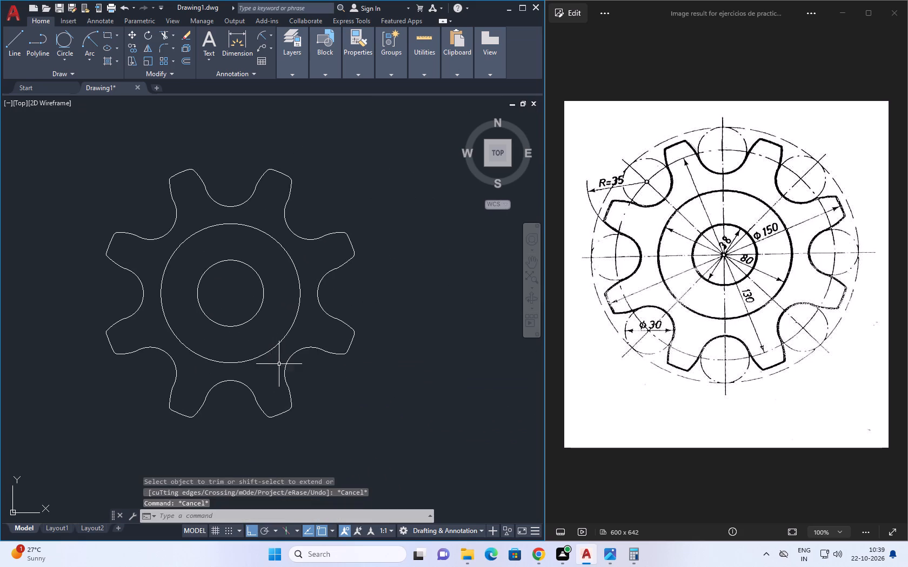
middle_drag(230, 355, 272, 355)
middle_drag(293, 310, 283, 340)
scroll(281, 340, down, 1)
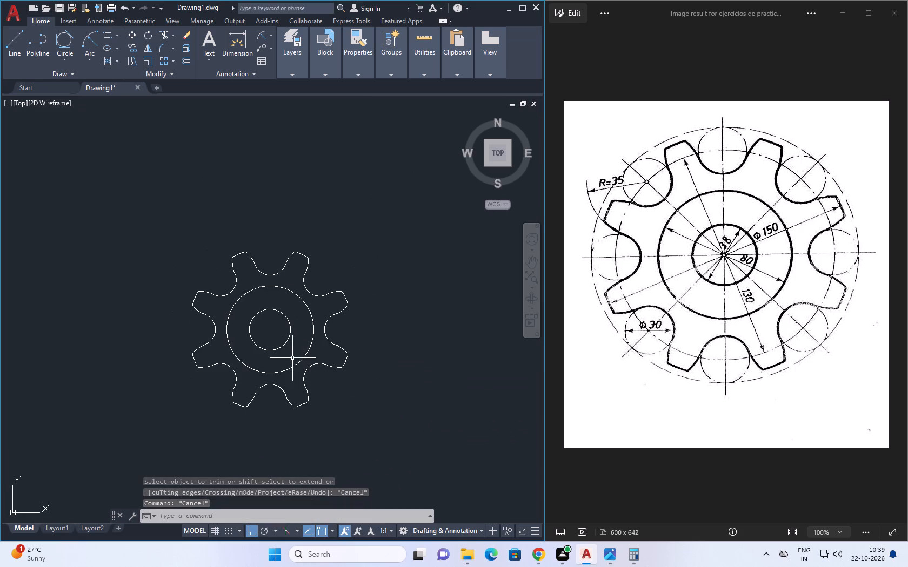
scroll(276, 350, up, 1)
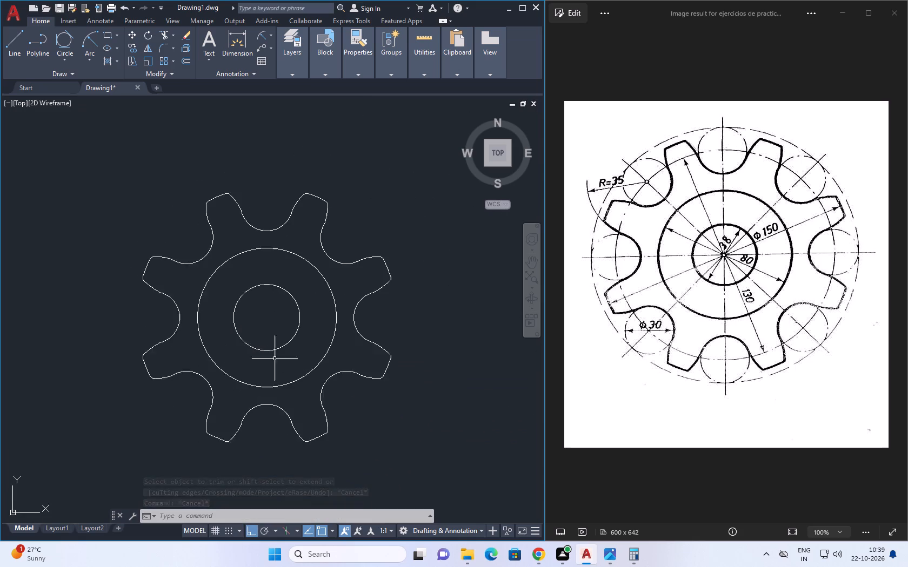
middle_drag(275, 364, 283, 356)
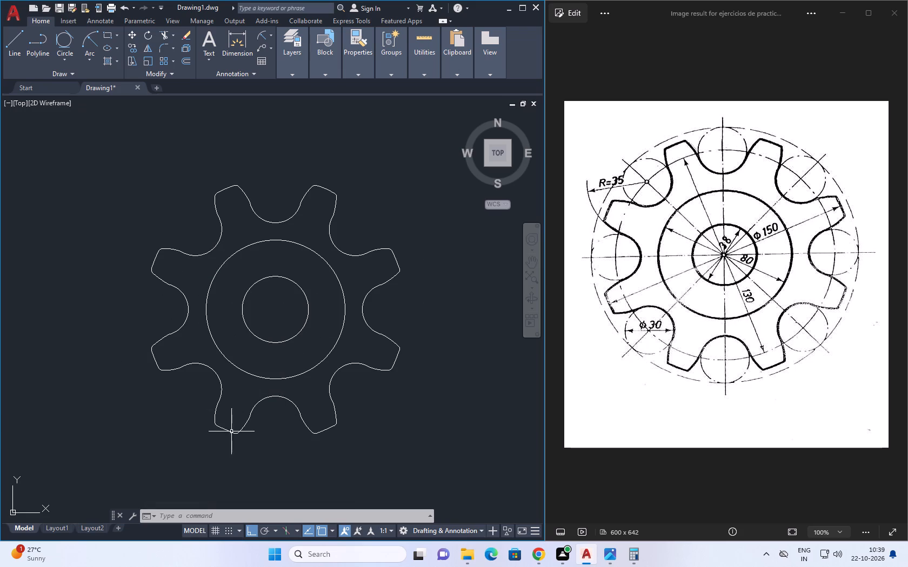
scroll(310, 421, up, 1)
middle_drag(303, 430, 328, 421)
middle_drag(227, 377, 246, 416)
scroll(244, 414, down, 1)
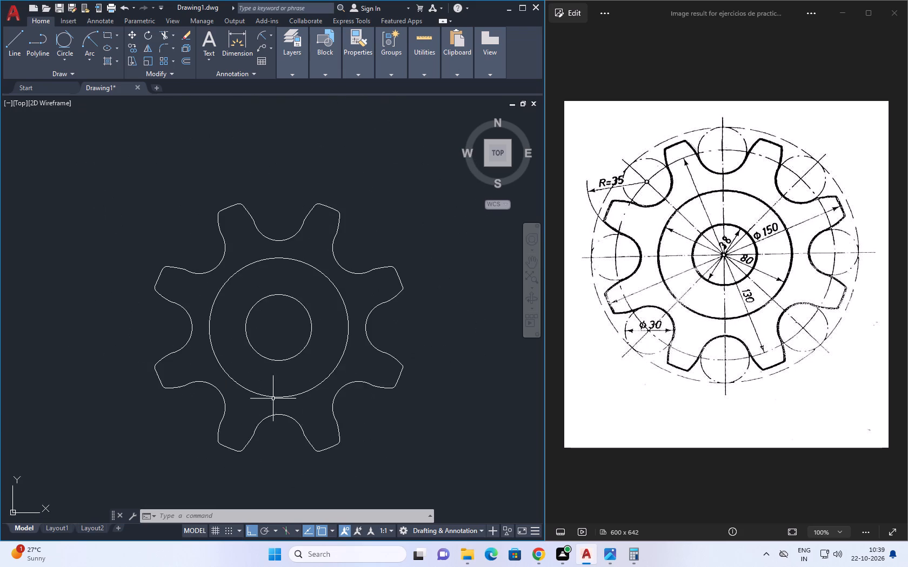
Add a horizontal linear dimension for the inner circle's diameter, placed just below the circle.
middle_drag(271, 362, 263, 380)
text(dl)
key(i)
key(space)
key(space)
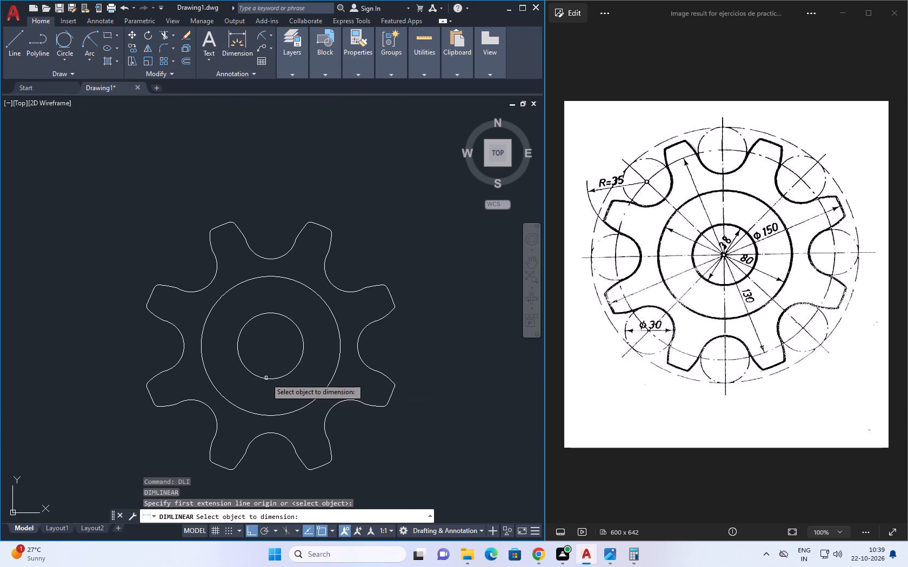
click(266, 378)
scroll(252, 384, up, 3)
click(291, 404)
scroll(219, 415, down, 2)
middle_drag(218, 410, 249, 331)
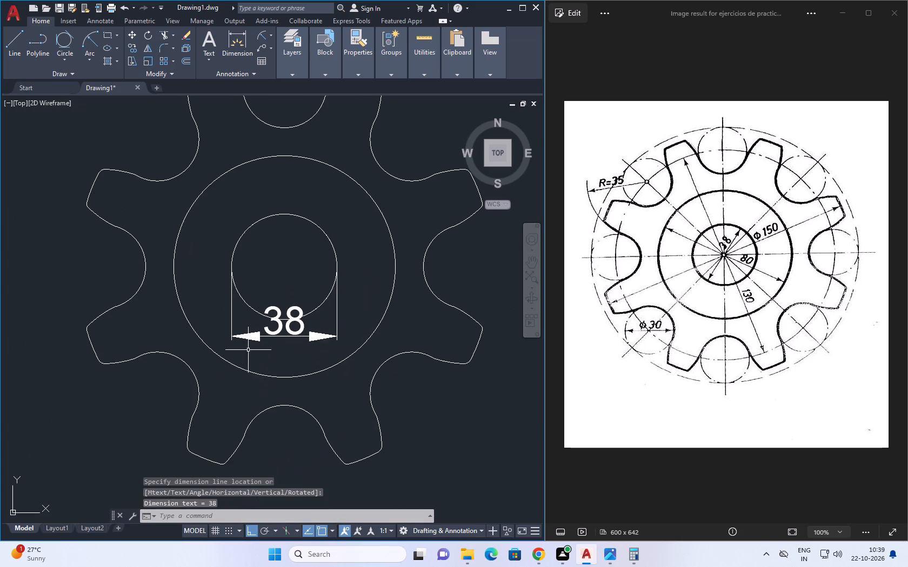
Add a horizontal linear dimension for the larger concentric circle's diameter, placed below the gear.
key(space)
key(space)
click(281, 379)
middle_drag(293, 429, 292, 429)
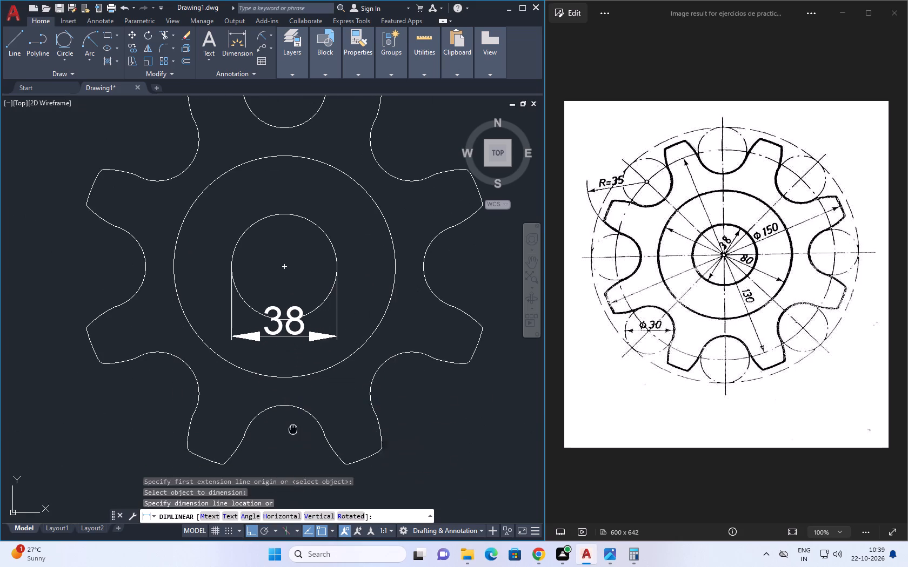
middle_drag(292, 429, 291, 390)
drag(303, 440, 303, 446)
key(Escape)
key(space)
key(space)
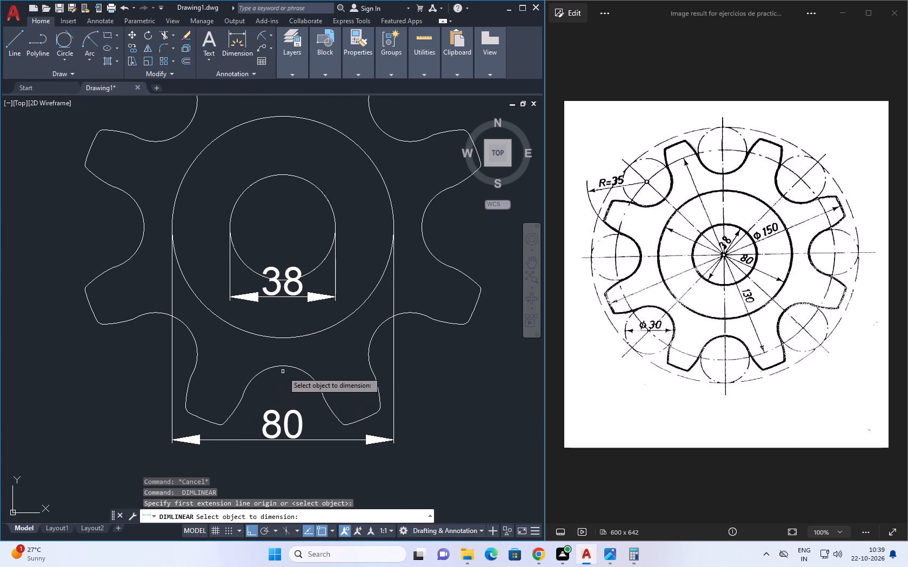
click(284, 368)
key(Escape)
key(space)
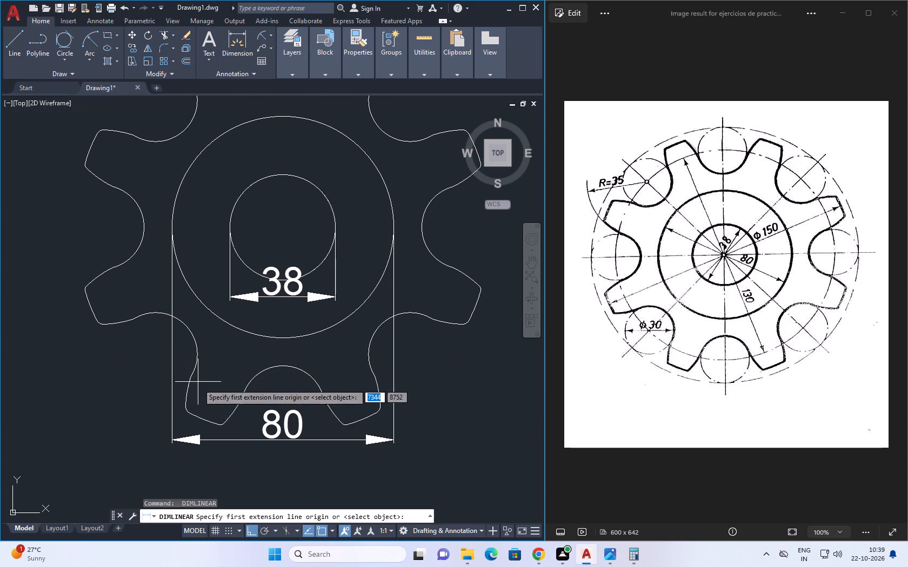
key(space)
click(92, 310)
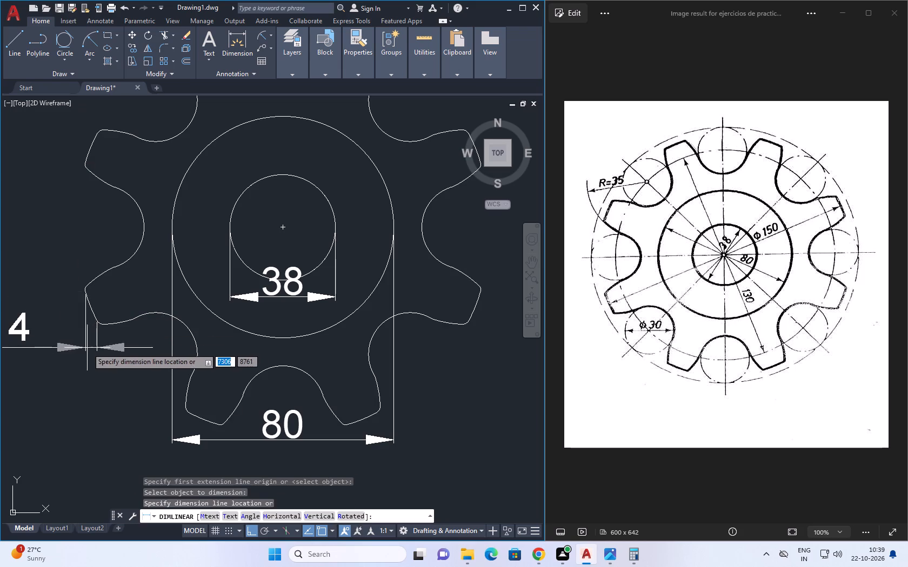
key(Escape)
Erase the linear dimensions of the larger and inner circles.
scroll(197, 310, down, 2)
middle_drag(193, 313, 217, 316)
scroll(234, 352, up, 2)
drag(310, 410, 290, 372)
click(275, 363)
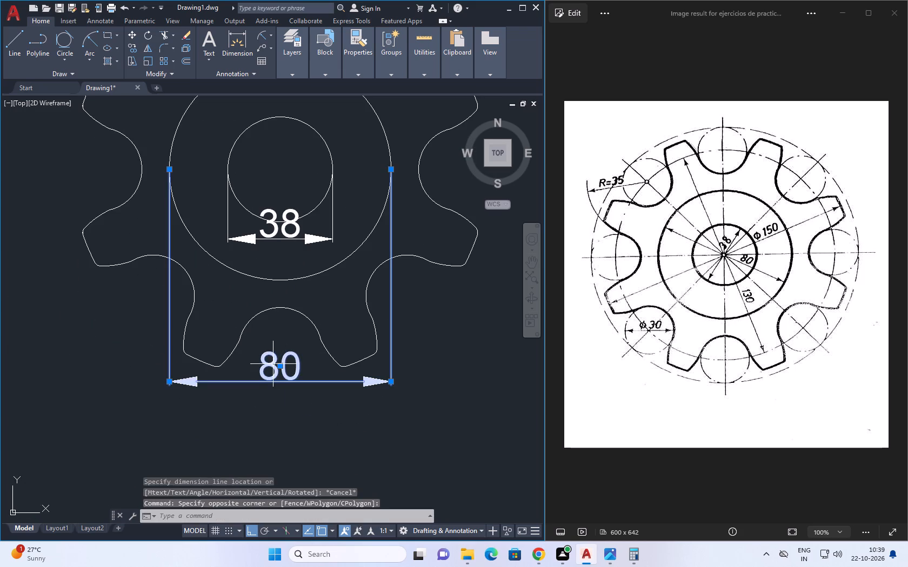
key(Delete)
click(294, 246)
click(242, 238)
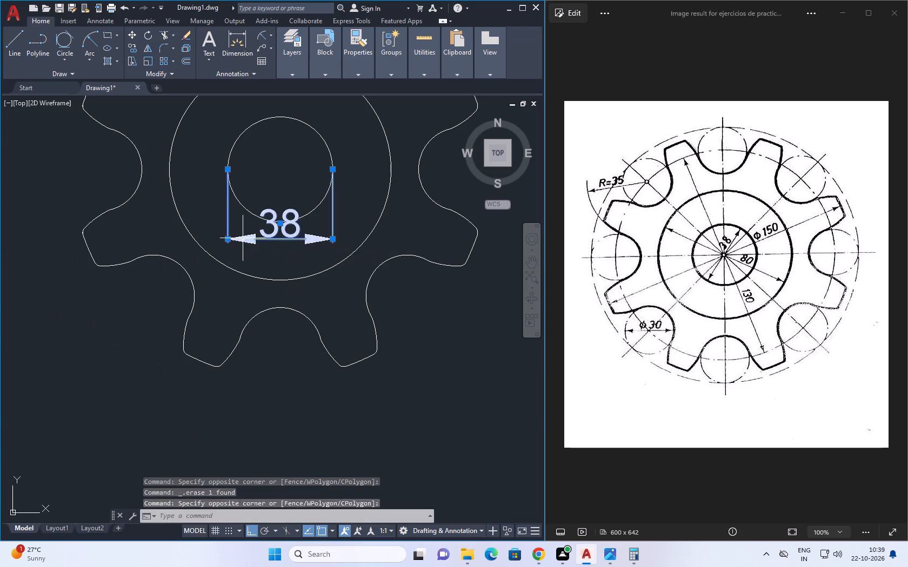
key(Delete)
Examine the complete gear drawing against the reference image.
middle_drag(329, 287, 326, 480)
scroll(313, 391, down, 1)
middle_drag(335, 411, 324, 329)
scroll(328, 406, down, 1)
scroll(339, 262, up, 2)
middle_drag(337, 288, 345, 272)
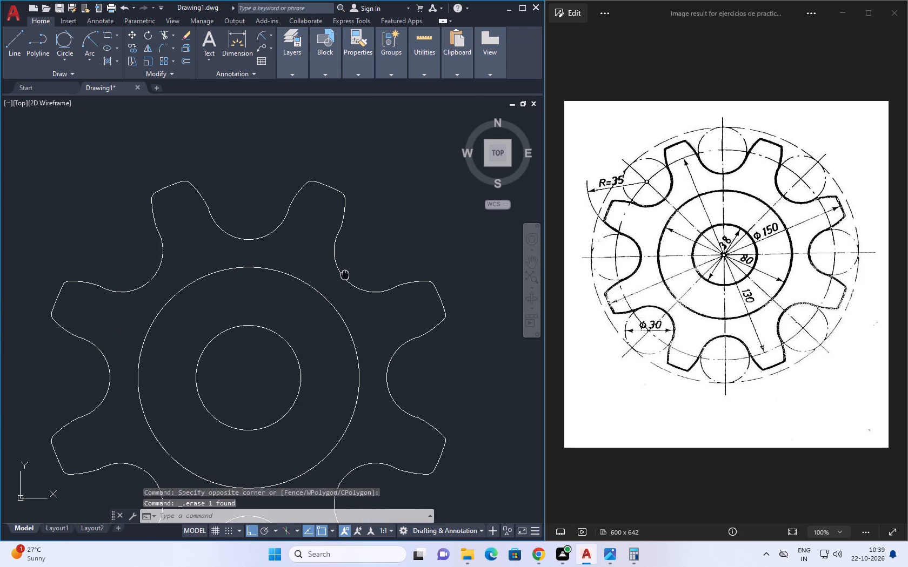
middle_drag(345, 272, 346, 270)
scroll(325, 287, down, 1)
middle_drag(336, 275, 365, 233)
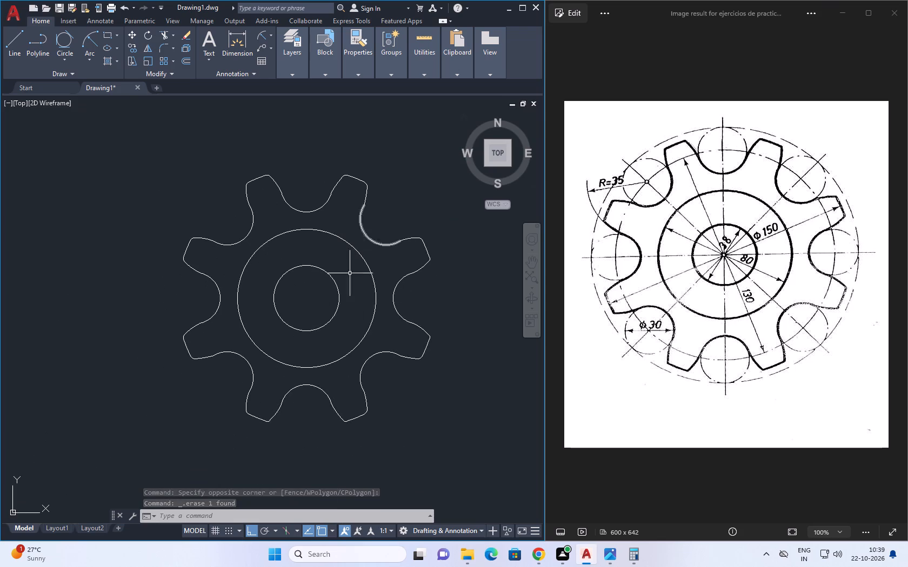
middle_drag(335, 324, 331, 329)
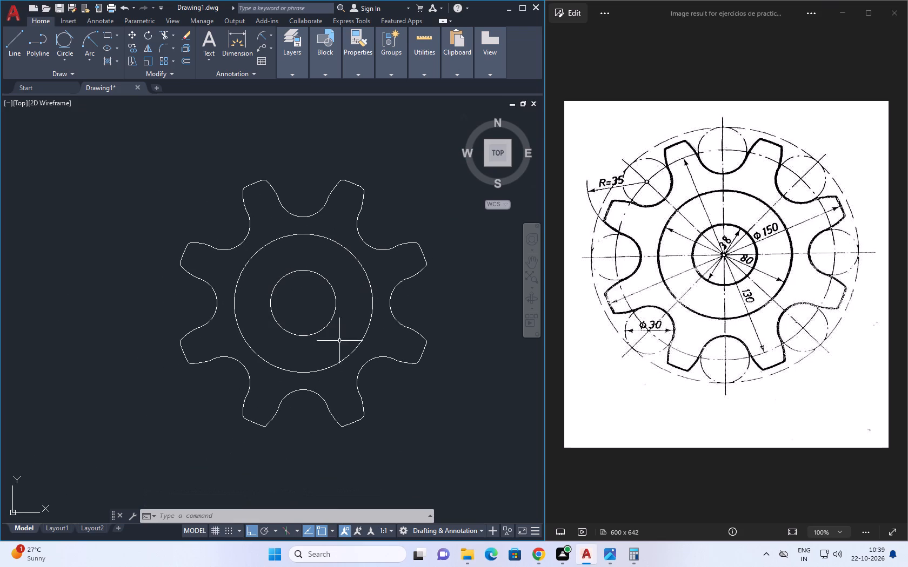
middle_drag(349, 313, 304, 327)
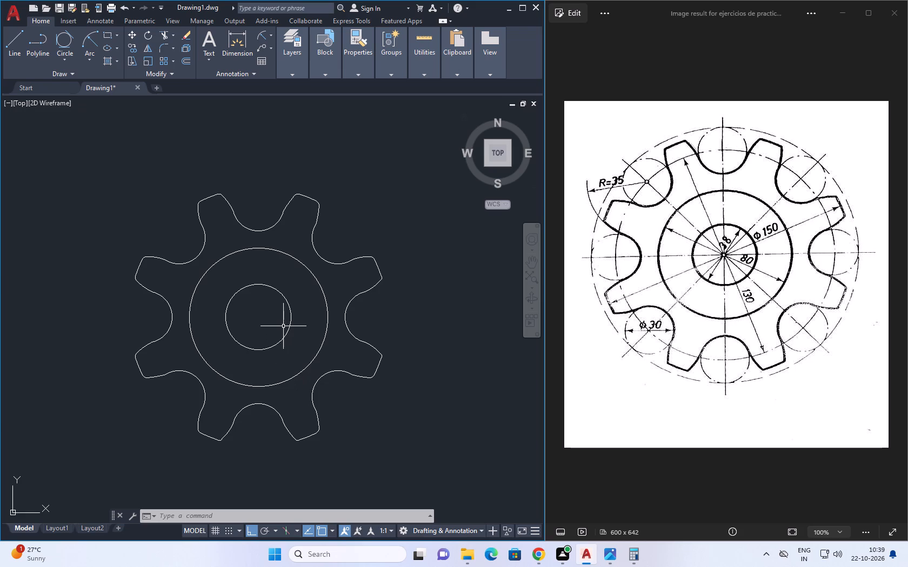
Begin saving the drawing, create a folder named Ram on the Desktop, and open it as the save location.
key(ctrl+s)
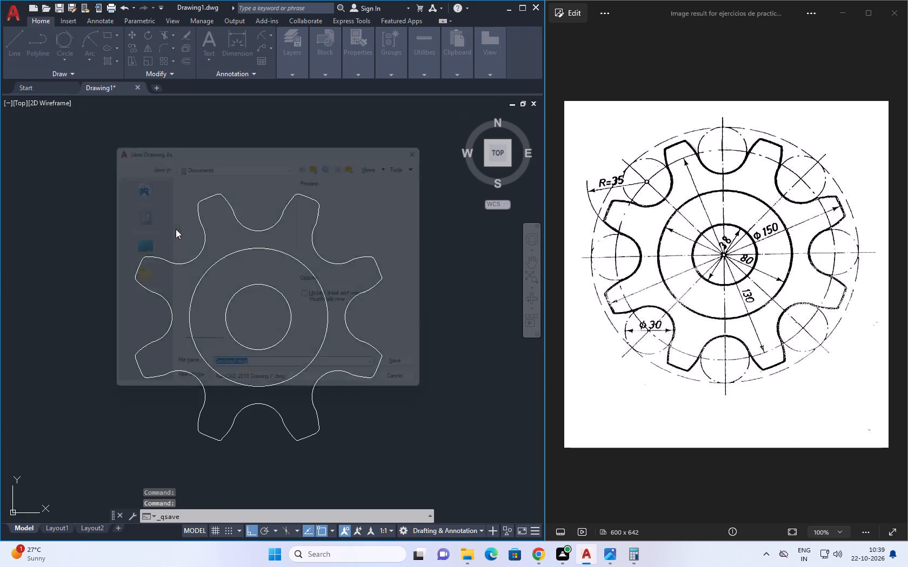
click(139, 282)
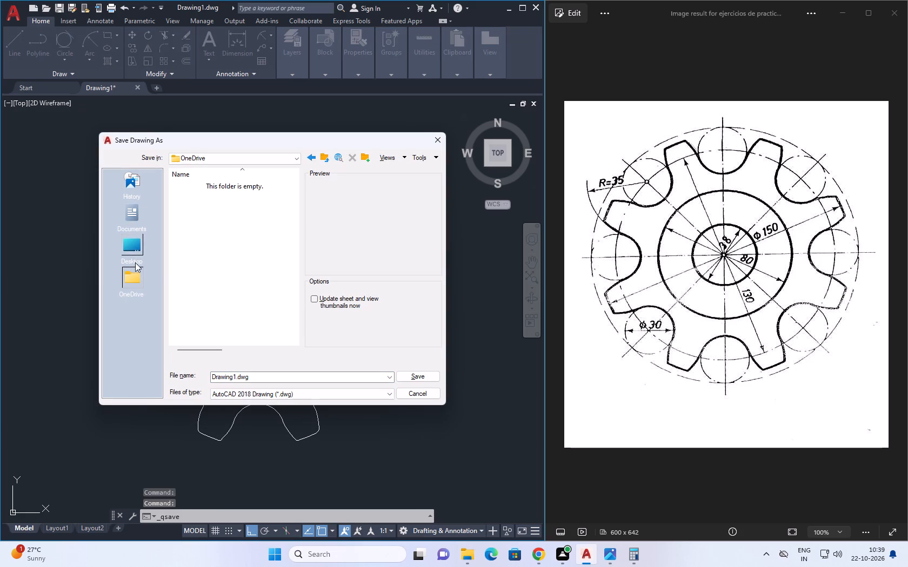
double_click(135, 260)
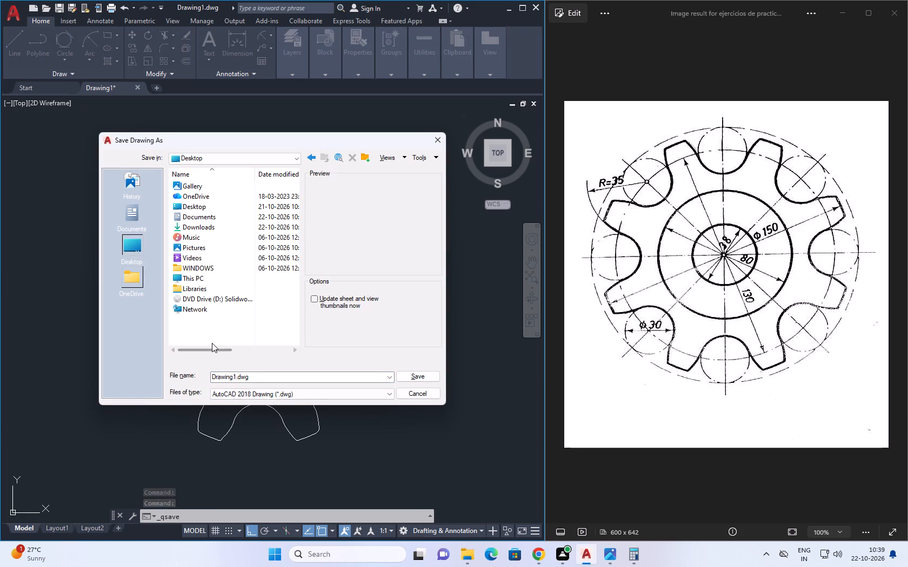
click(365, 160)
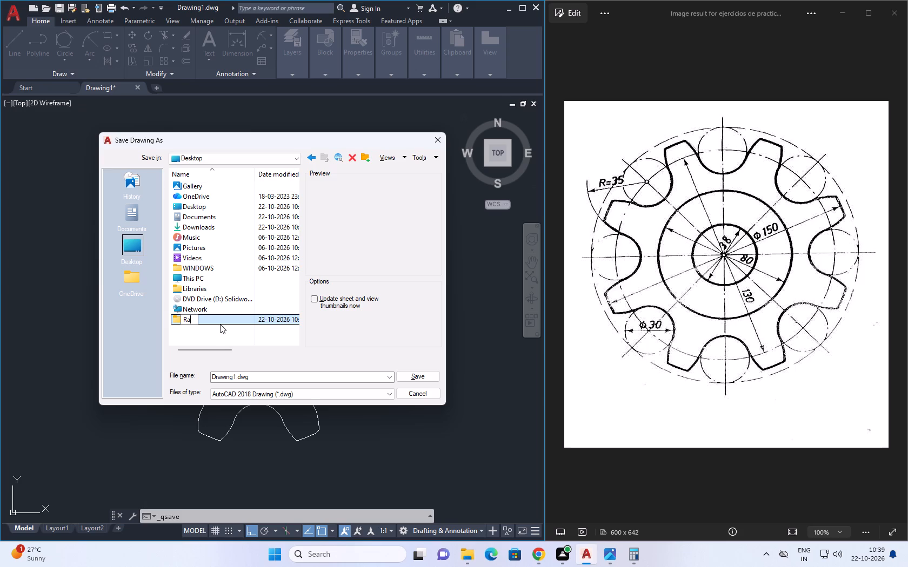
key(Return)
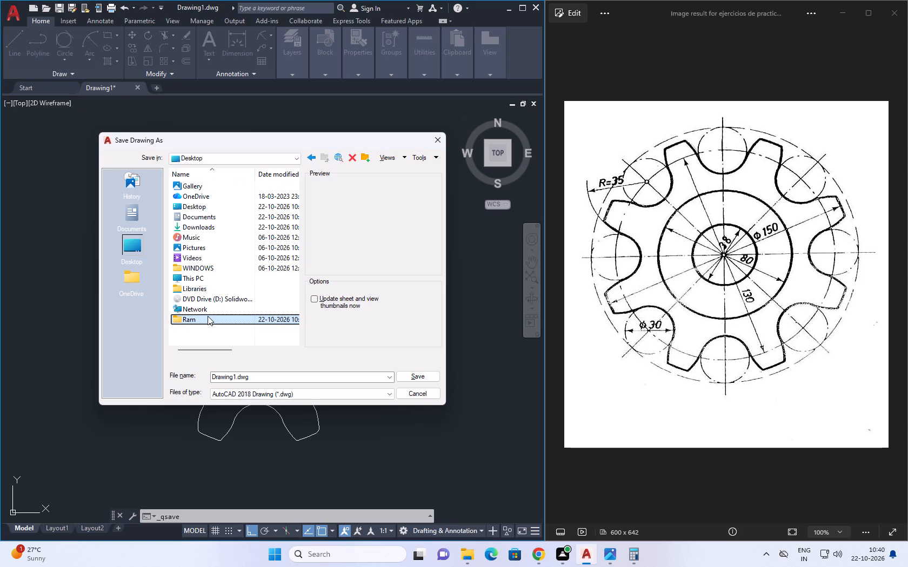
double_click(208, 316)
double_click(239, 318)
Create a subfolder named Spur Gear inside the Ram folder and open it.
click(369, 152)
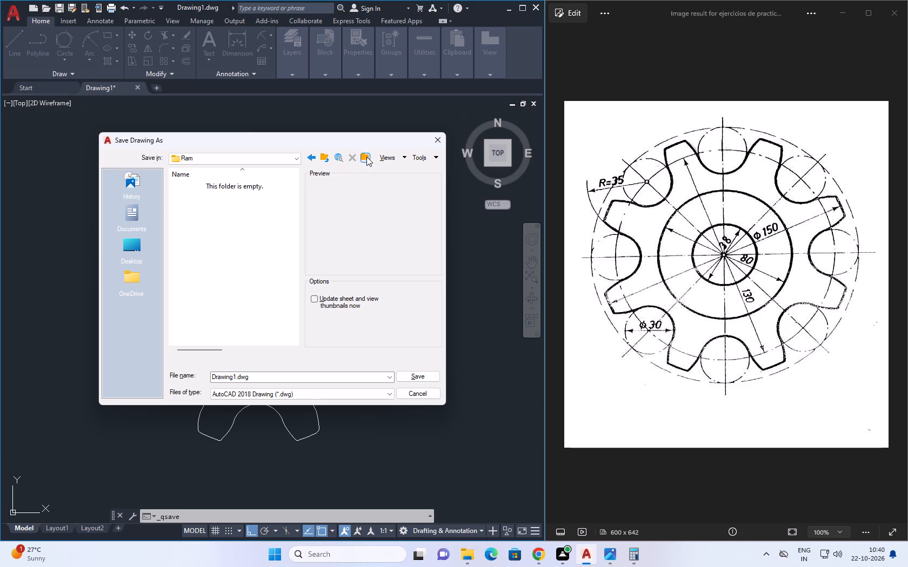
click(366, 157)
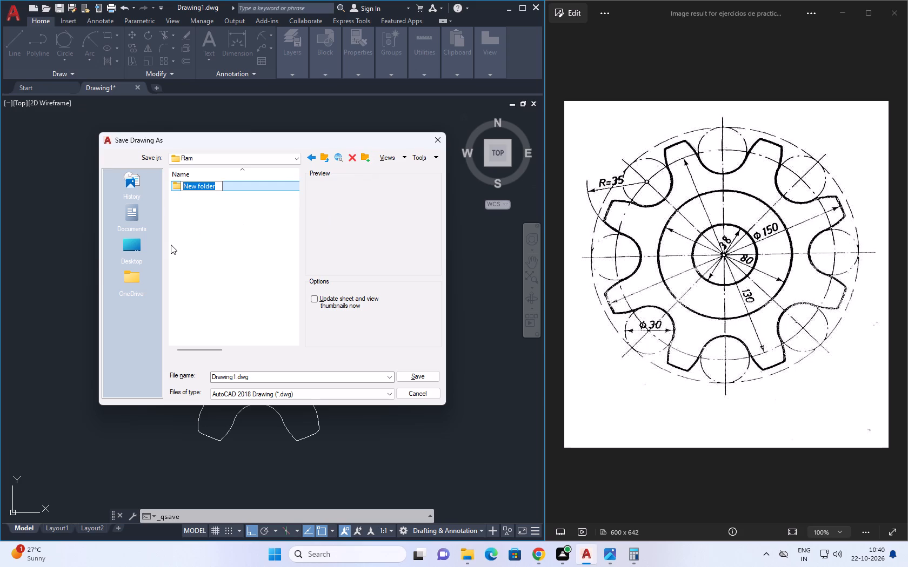
key(o)
key(BackSpace)
key(p)
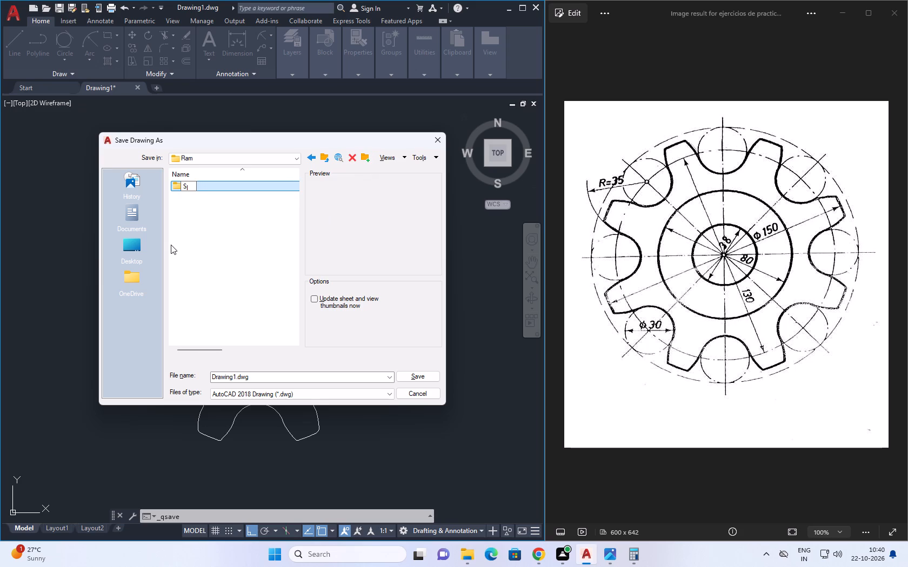
text(ur)
key(space)
key(Return)
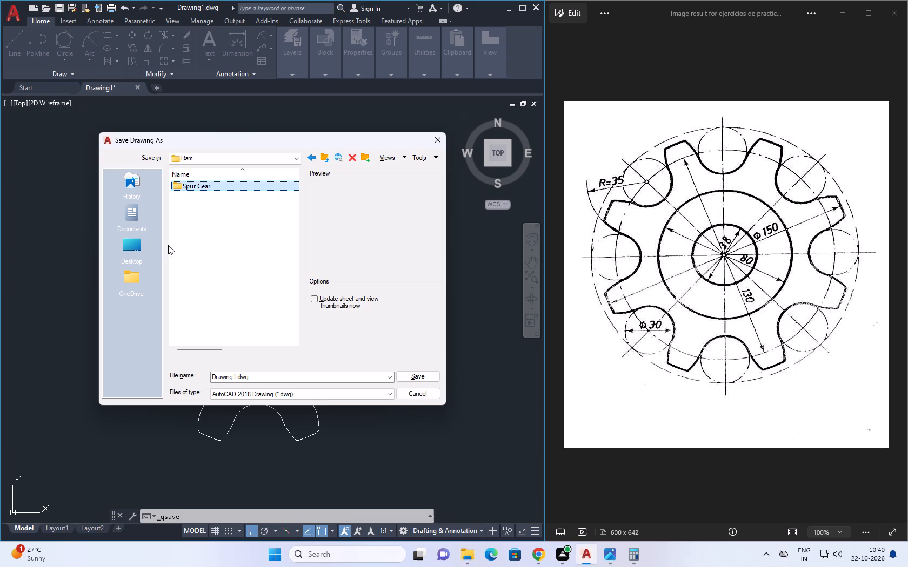
double_click(265, 185)
Name the drawing Spur Gear 22.10.2026 and save it in the Spur Gear folder as an AutoCAD 2018 drawing.
click(269, 378)
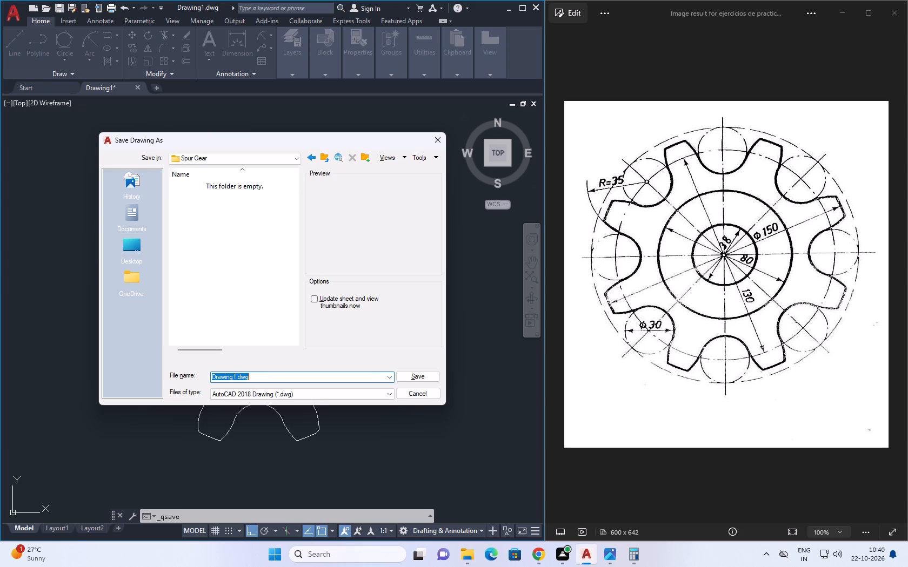
key(s)
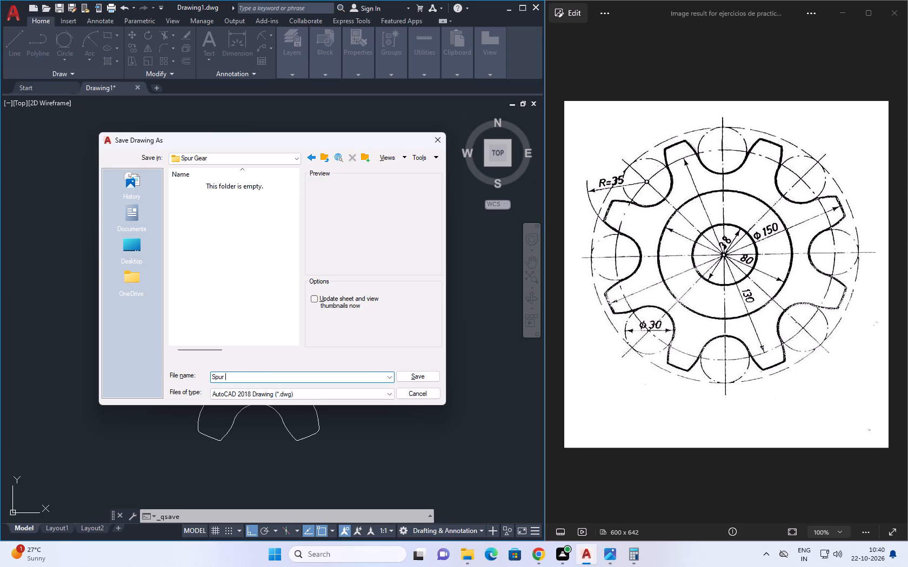
text(ear)
key(space)
text(22.01.10)
key(BackSpace)
key(BackSpace)
key(BackSpace)
key(BackSpace)
key(BackSpace)
text(10.)
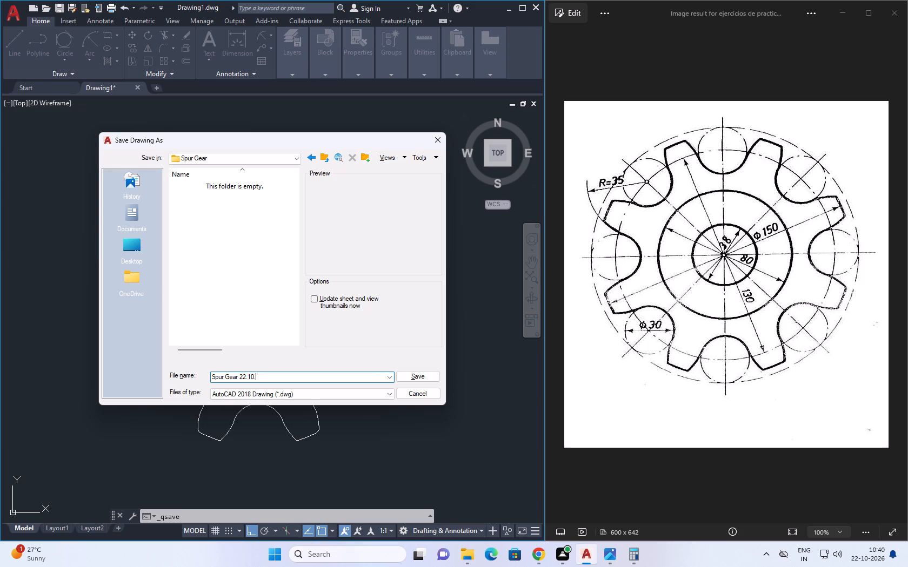
text(20)
key(2)
key(6)
click(410, 377)
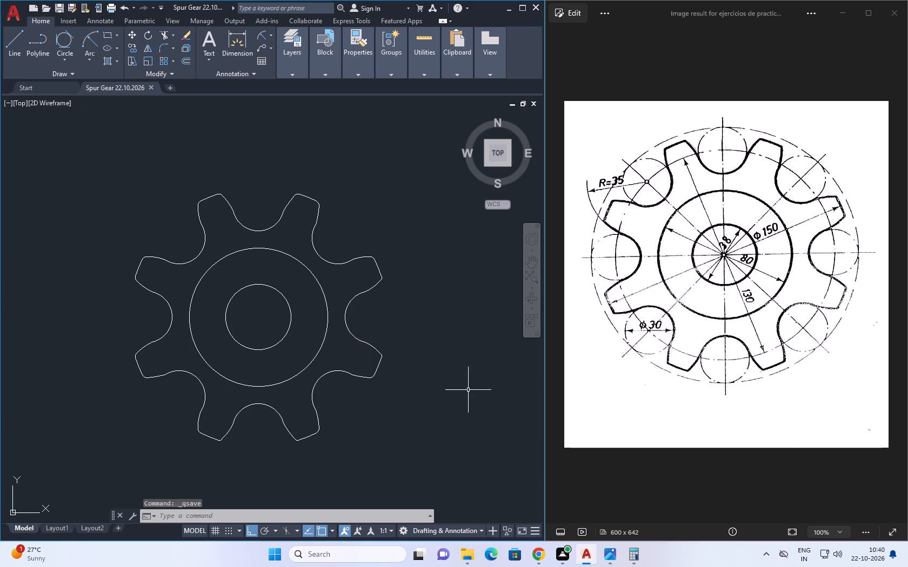
Examine the saved gear's tooth outline and its two concentric circles, both close up and as a whole.
middle_drag(438, 353, 432, 353)
scroll(436, 353, down, 1)
middle_click(375, 356)
scroll(375, 356, up, 1)
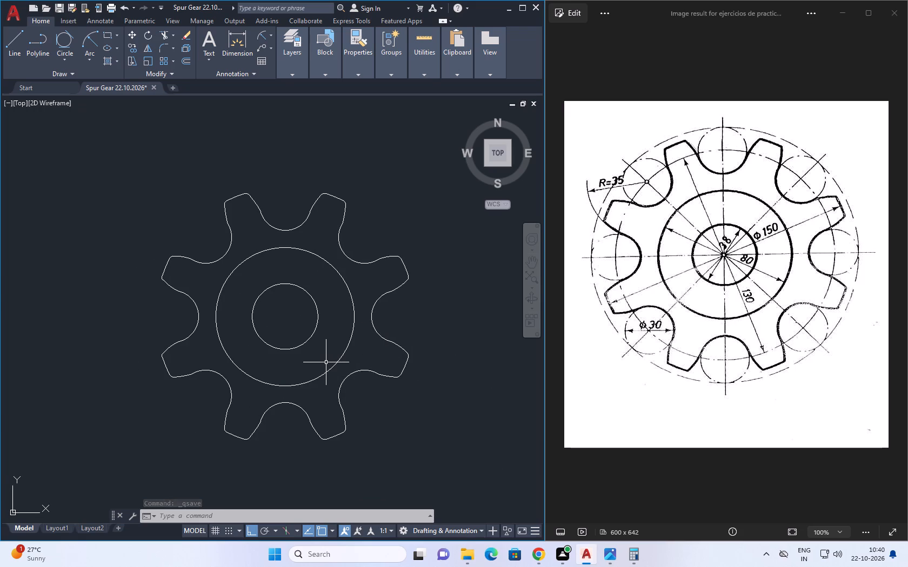
middle_drag(259, 323, 330, 347)
scroll(271, 330, down, 3)
scroll(331, 347, up, 3)
middle_drag(331, 348, 330, 355)
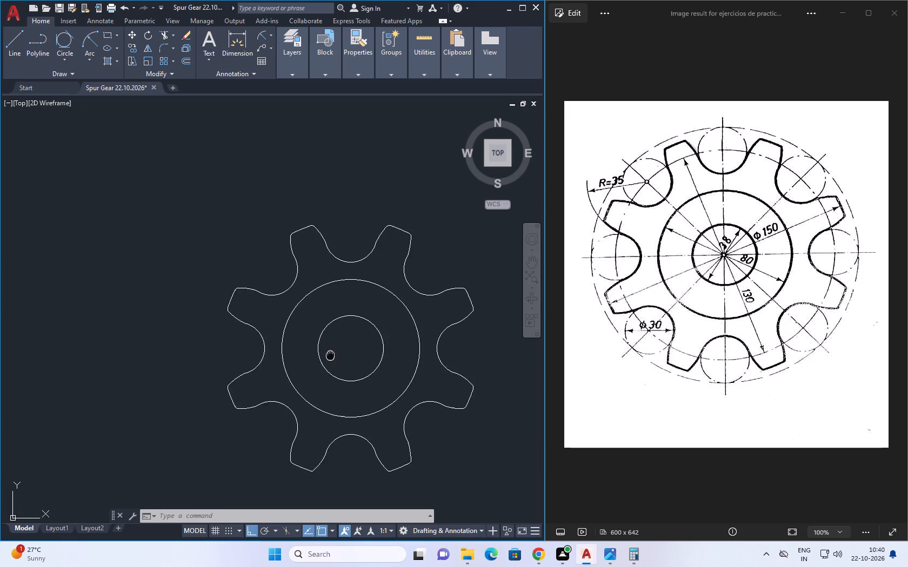
middle_drag(330, 355, 271, 322)
scroll(313, 355, up, 1)
middle_drag(313, 355, 310, 362)
middle_drag(306, 357, 306, 361)
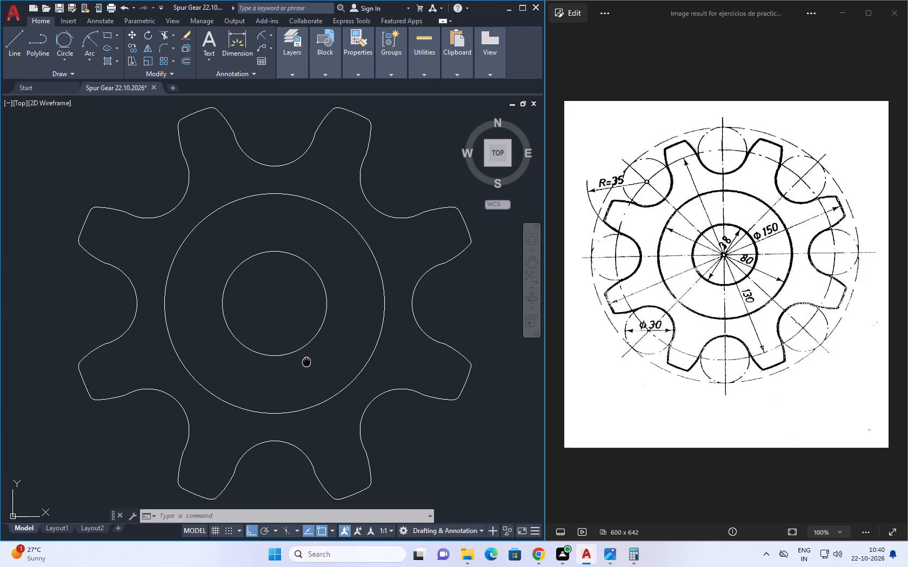
middle_drag(306, 361, 315, 360)
scroll(314, 361, down, 1)
middle_drag(308, 392, 322, 381)
scroll(331, 381, up, 1)
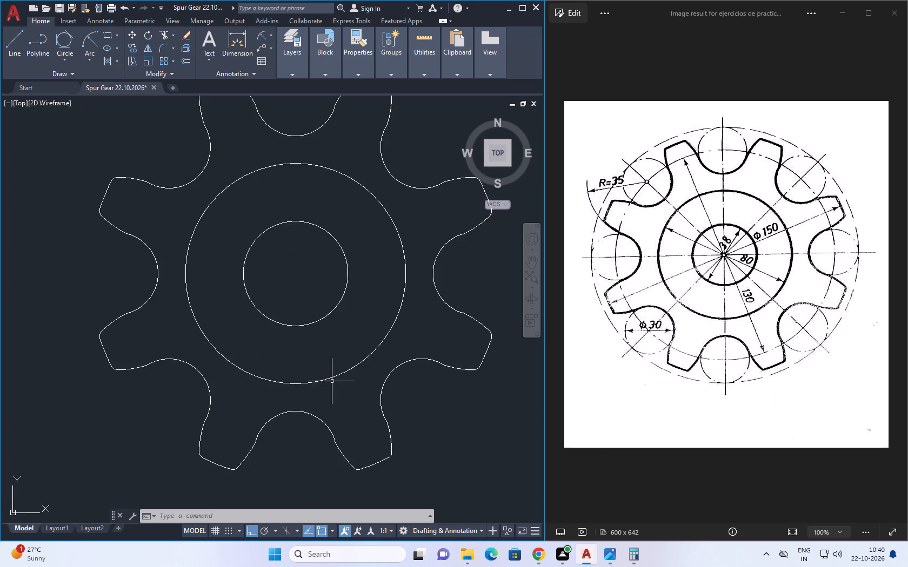
middle_drag(332, 385, 328, 391)
scroll(328, 391, down, 1)
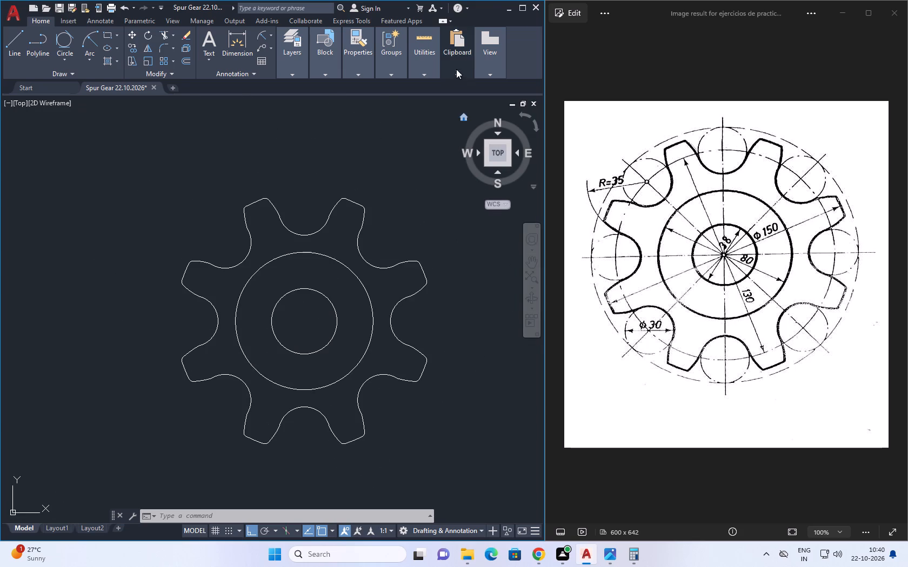
Minimize the AutoCAD and Calculator windows to uncover the Fuji task window.
click(506, 6)
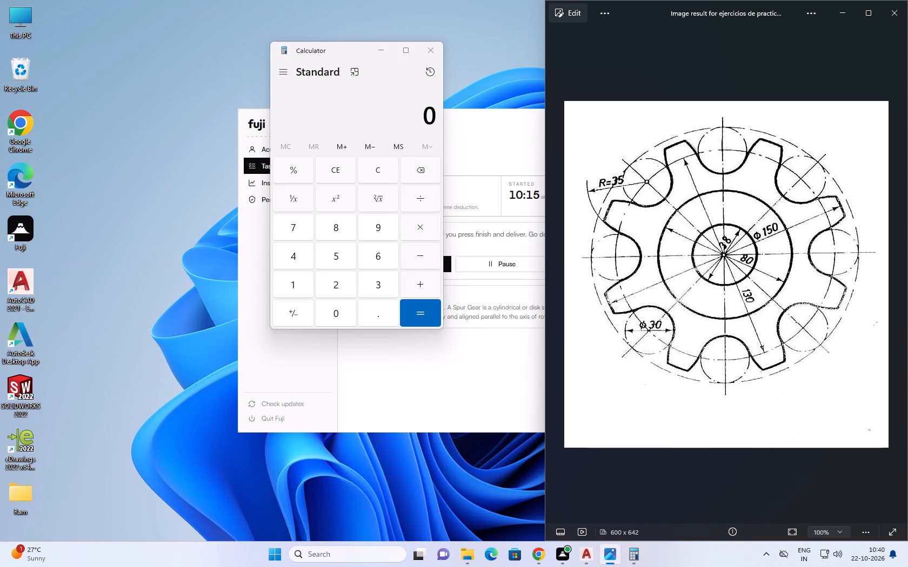
click(376, 45)
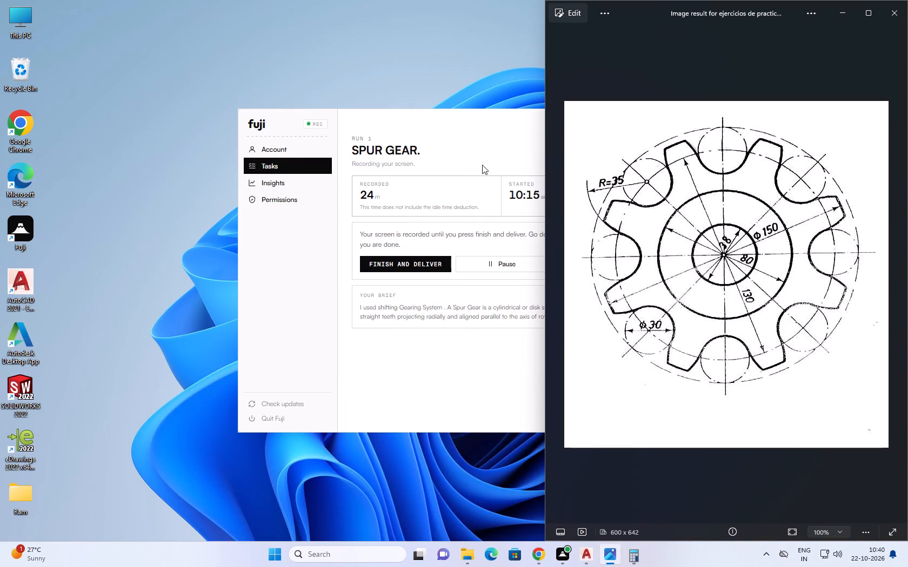
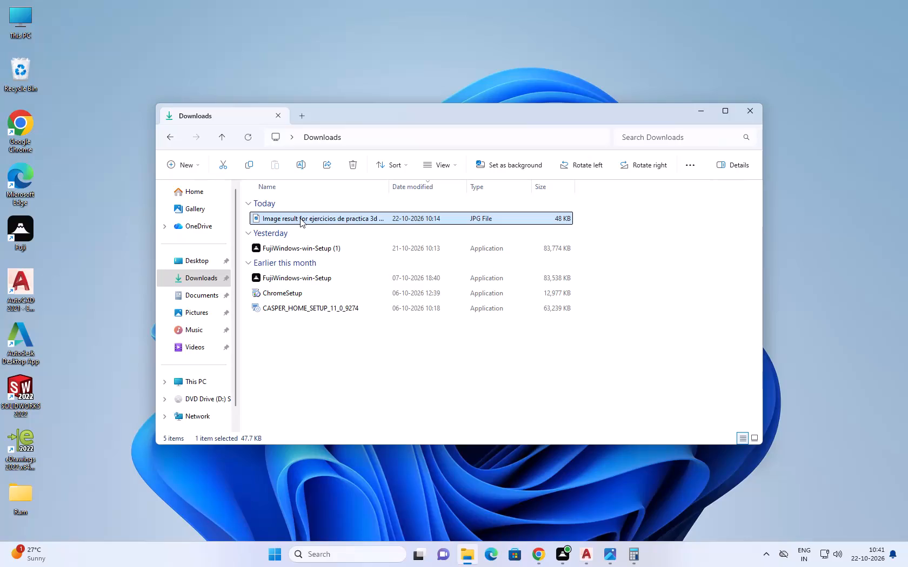
Cut today's JPG reference image, Image result for ejercicios de practica 3d, from the Downloads folder to move it elsewhere.
key(ctrl+x)
key(ctrl+x)
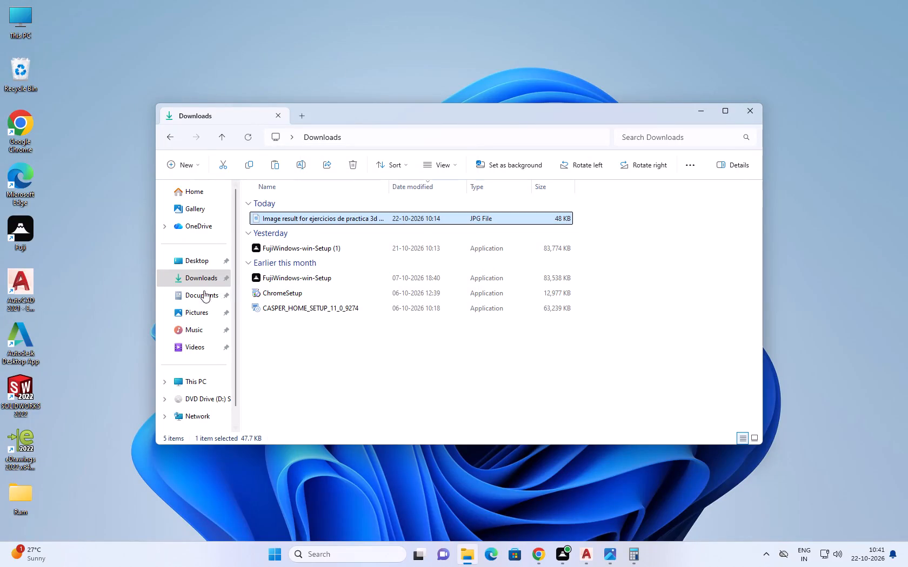
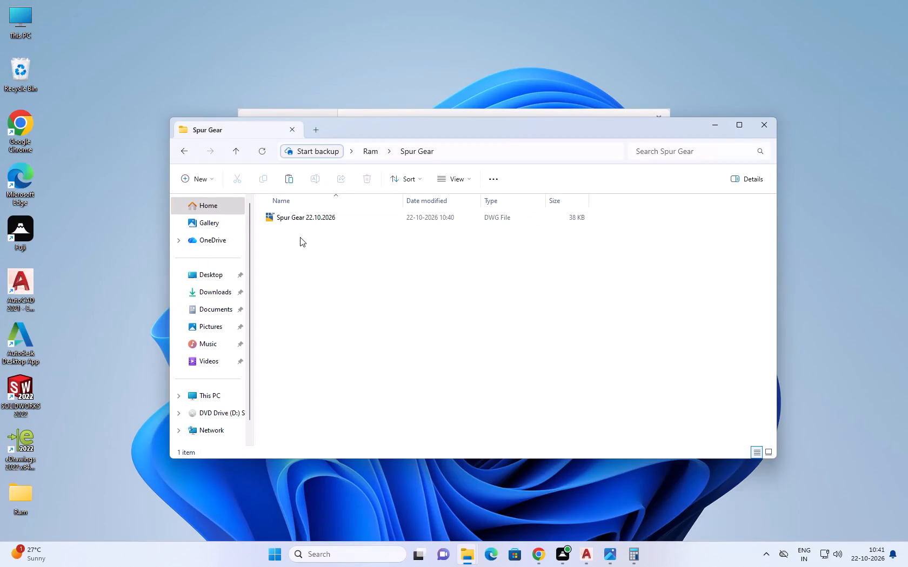
Paste the cut JPG reference image into the Spur Gear folder inside Ram, and reopen the Downloads folder to check the move.
key(ctrl+v)
drag(294, 477, 301, 482)
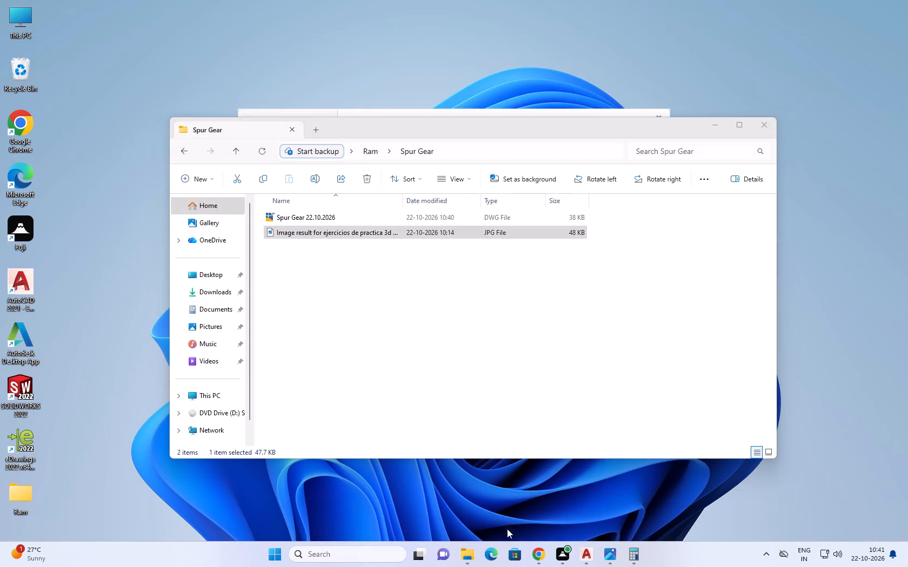
click(218, 294)
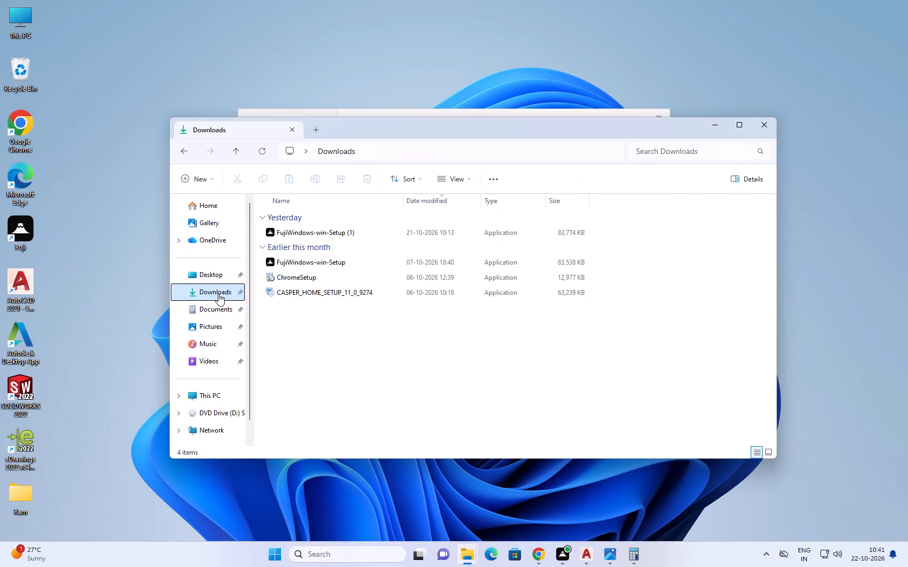
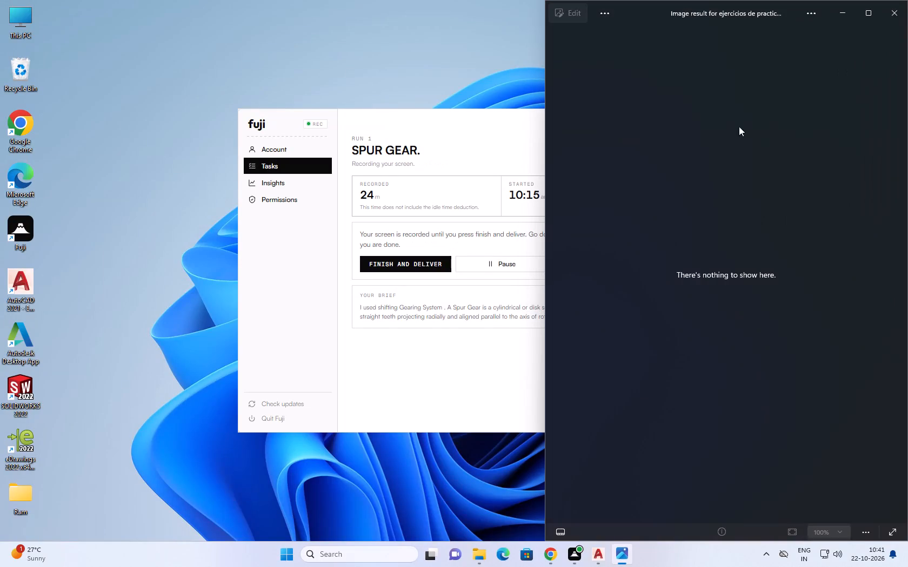
Close the empty image viewer and bring the Spur Gear 22.10.2026 drawing in AutoCAD back up at full-screen size.
click(897, 6)
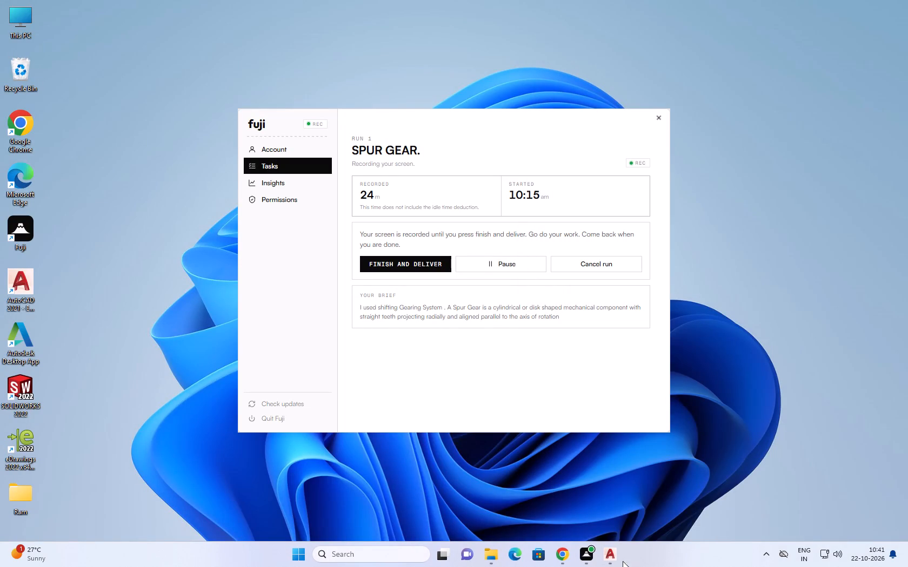
click(609, 551)
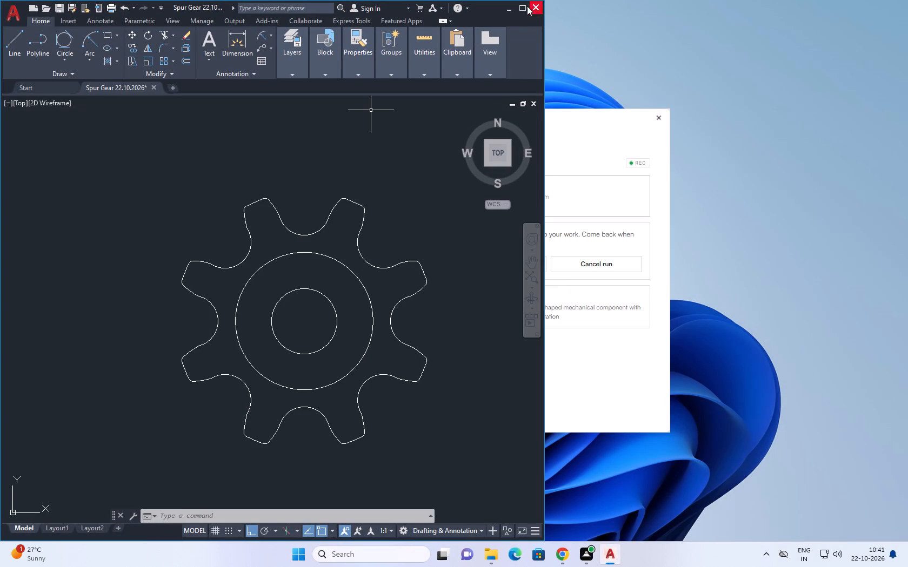
click(522, 8)
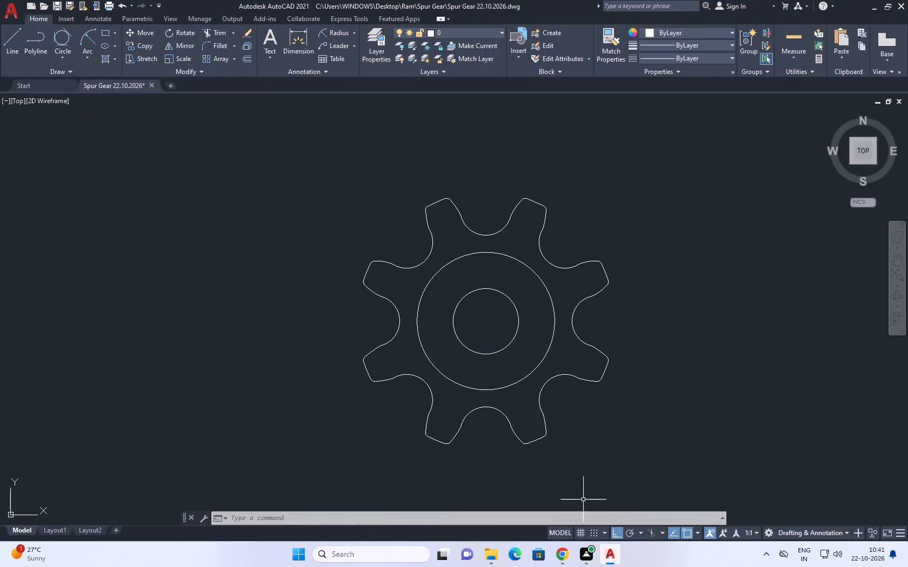